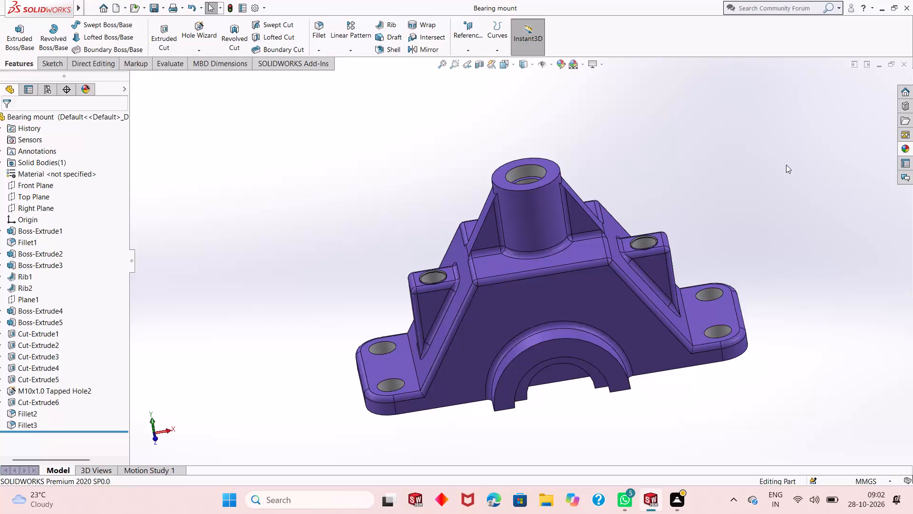
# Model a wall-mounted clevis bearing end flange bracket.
# Close the Bearing mount part and create a new part document.
pyautogui.click(900, 68)
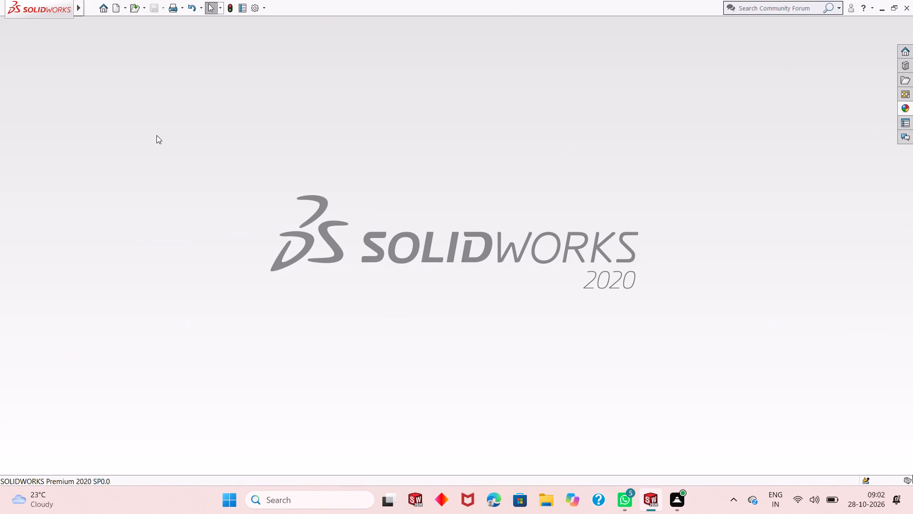
pyautogui.click(113, 8)
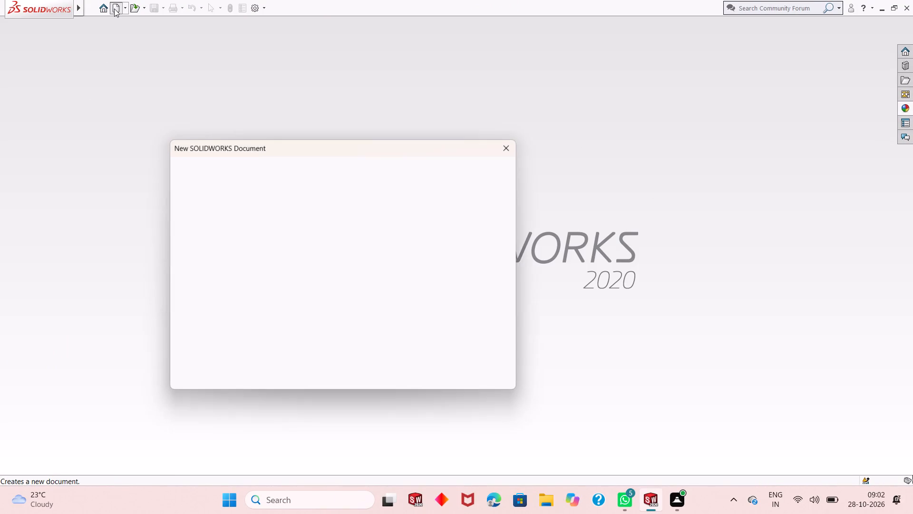
pyautogui.doubleClick(235, 228)
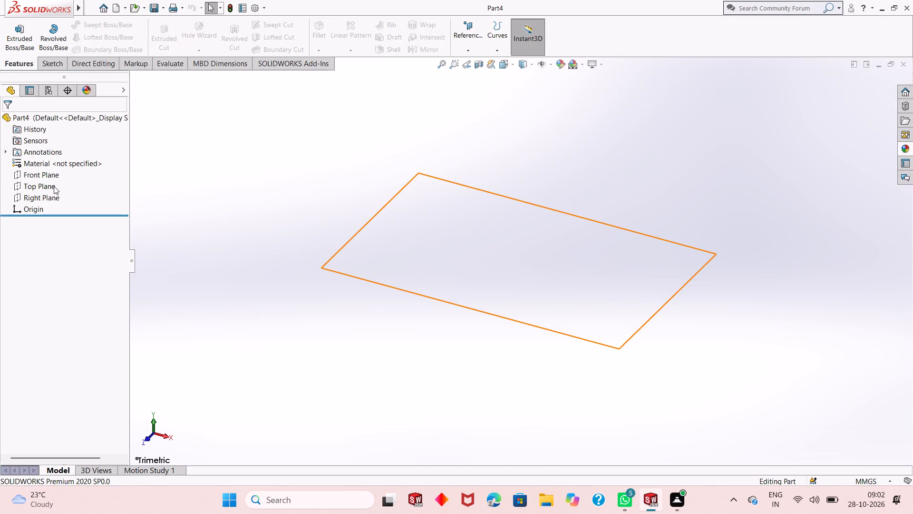
# On the Front Plane, sketch a center rectangle from the origin, about 142 mm wide and 95 mm high.
pyautogui.click(44, 178)
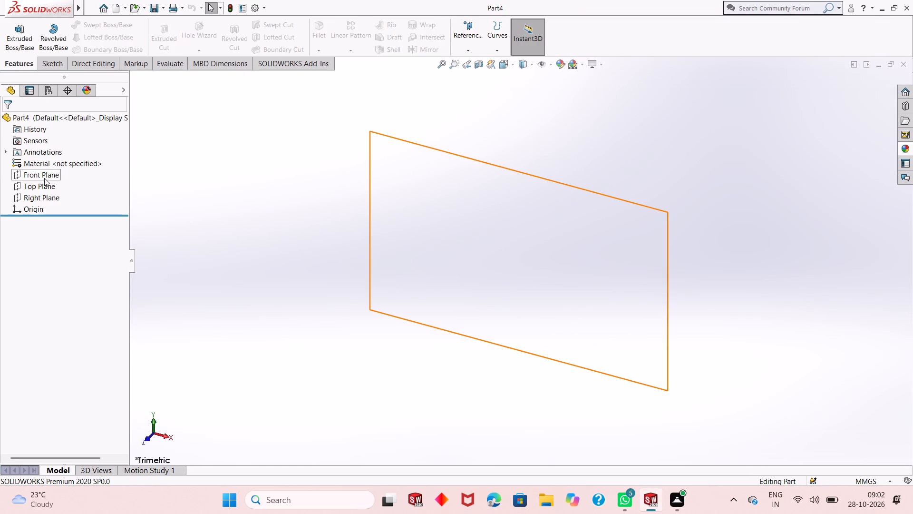
pyautogui.click(50, 167)
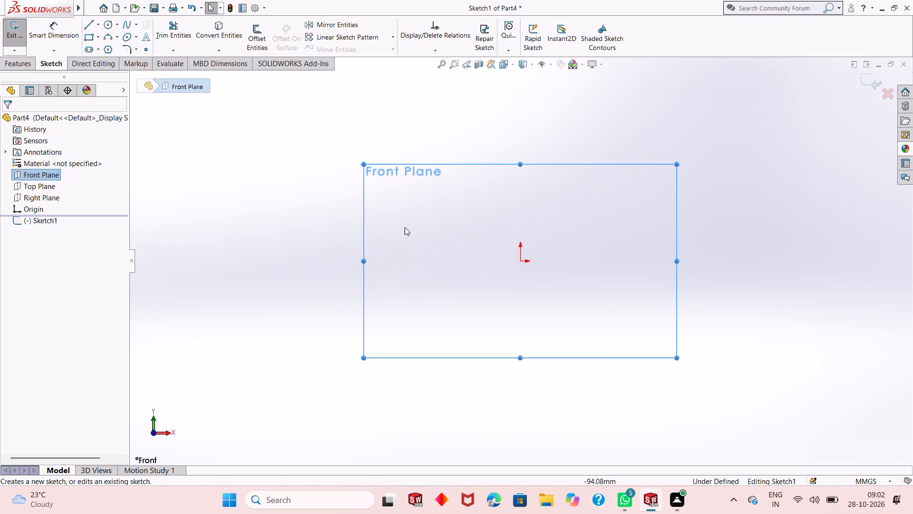
pyautogui.click(97, 35)
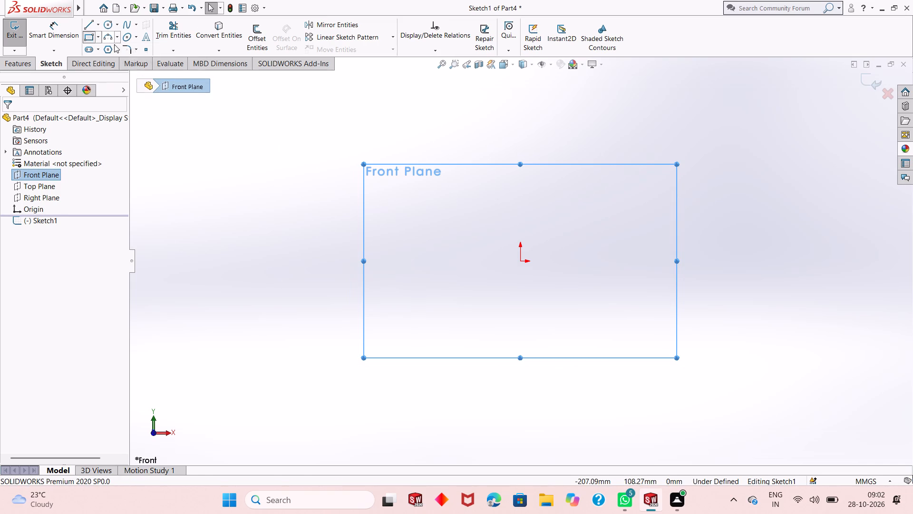
pyautogui.click(98, 40)
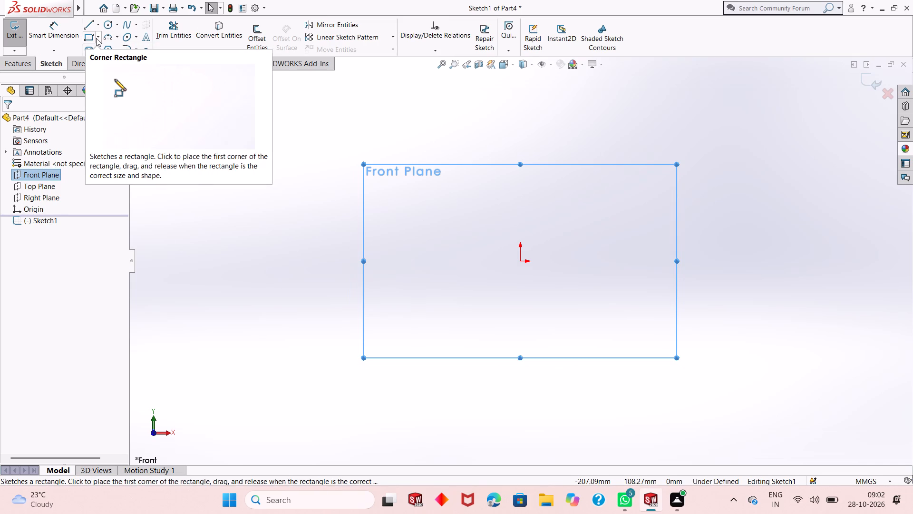
pyautogui.click(96, 38)
pyautogui.click(98, 57)
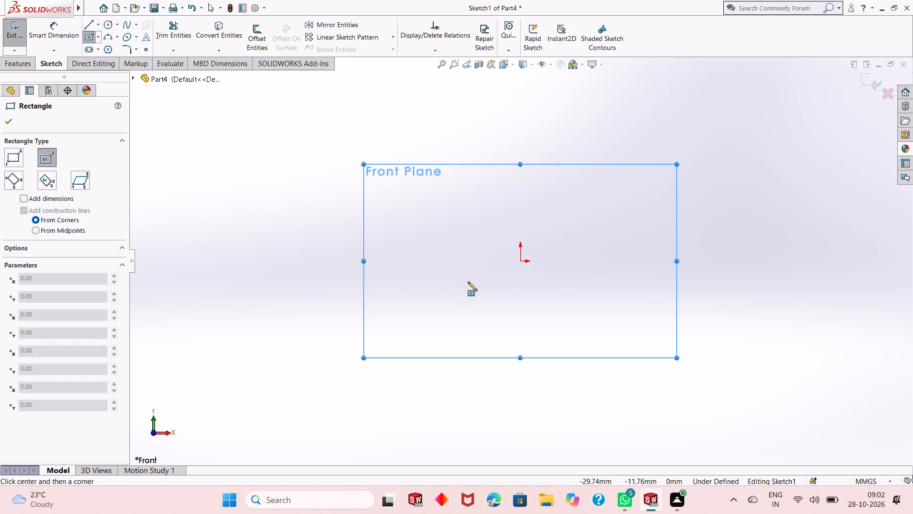
pyautogui.click(519, 260)
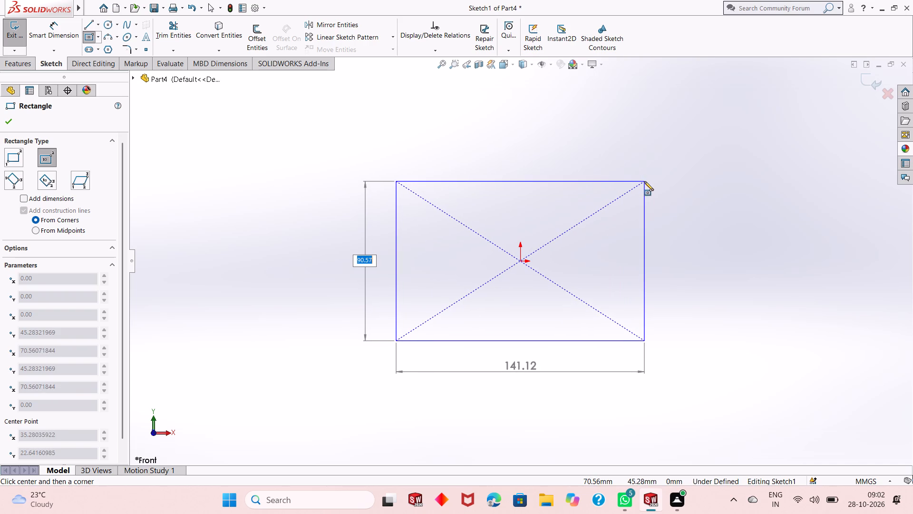
pyautogui.click(645, 178)
pyautogui.rightClick(671, 170)
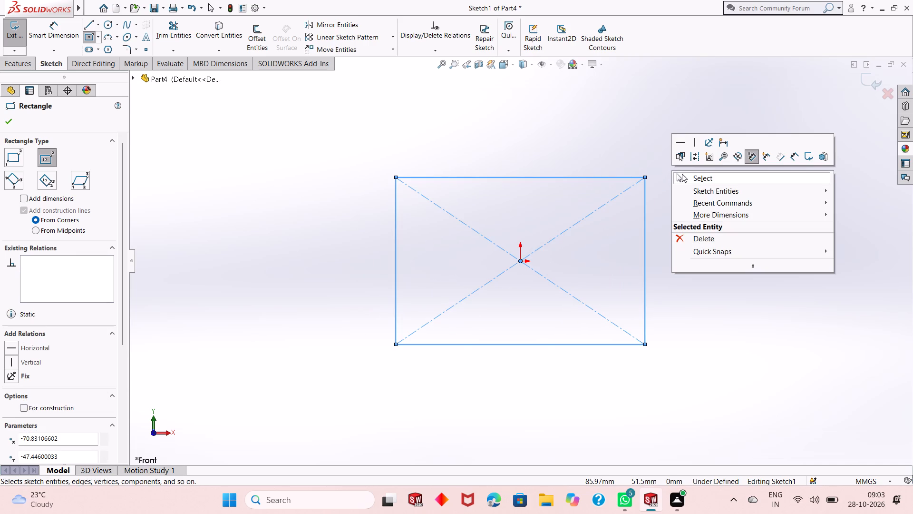
pyautogui.click(685, 174)
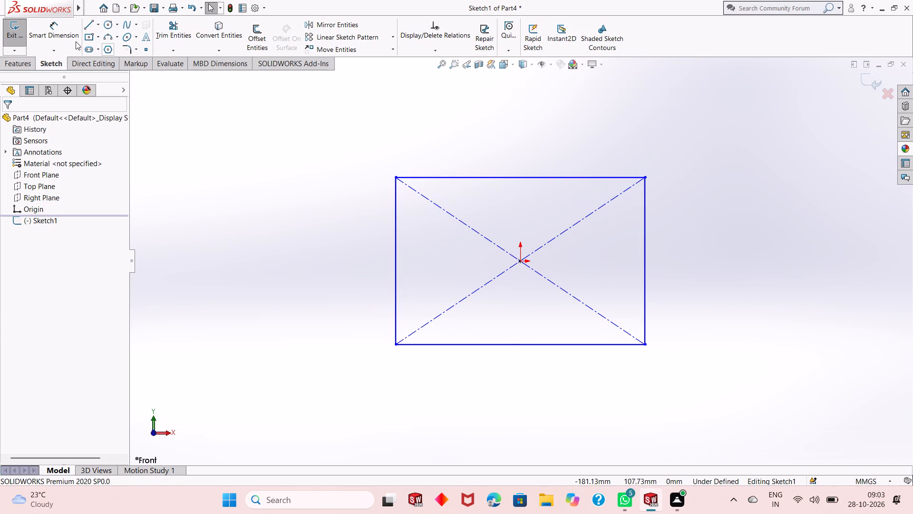
# Dimension the rectangle's bottom edge to 54 mm and its right edge to 80 mm.
pyautogui.click(71, 39)
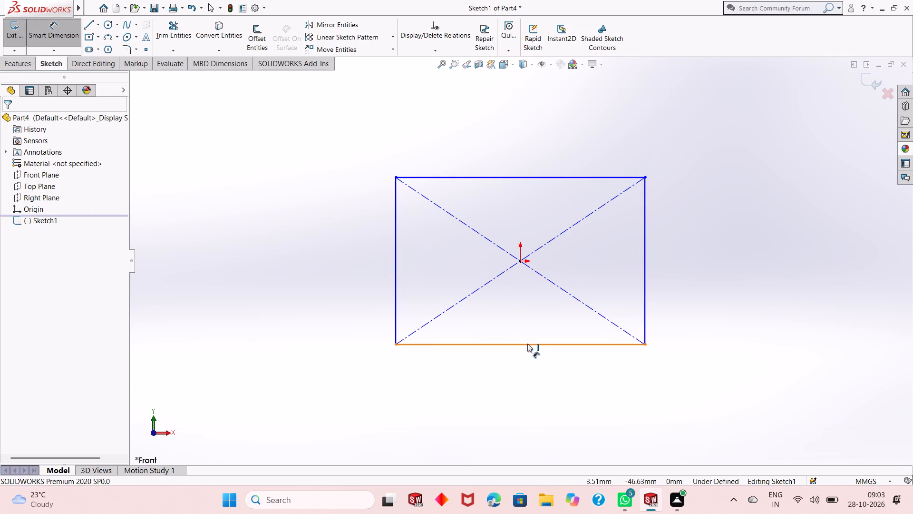
pyautogui.click(527, 344)
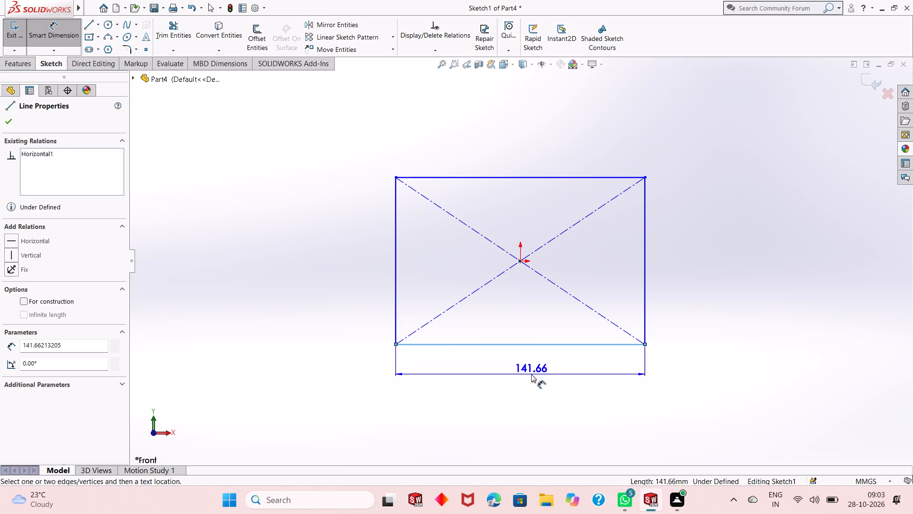
pyautogui.click(537, 382)
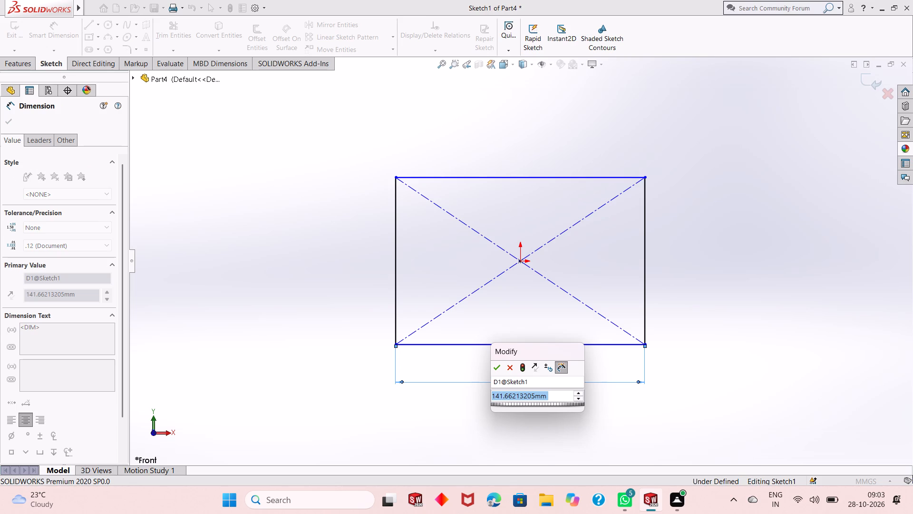
pyautogui.write('54')
pyautogui.press('Return')
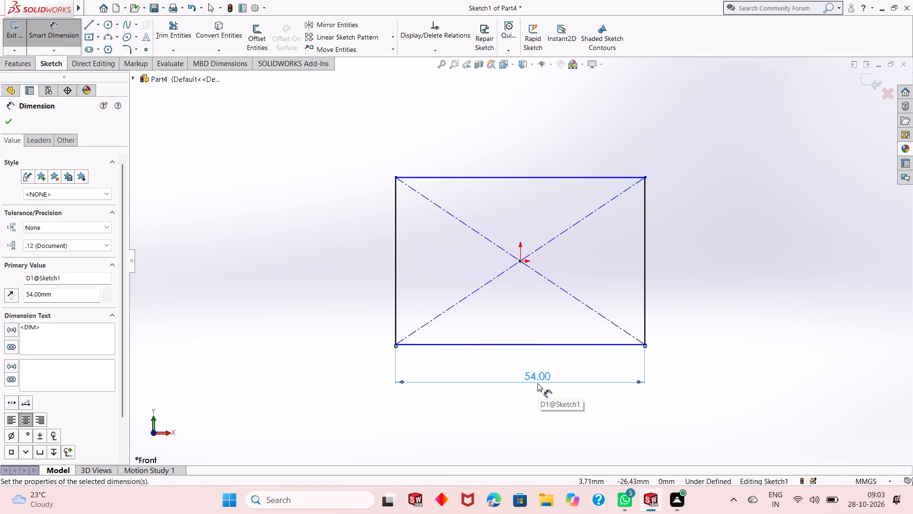
pyautogui.click(643, 273)
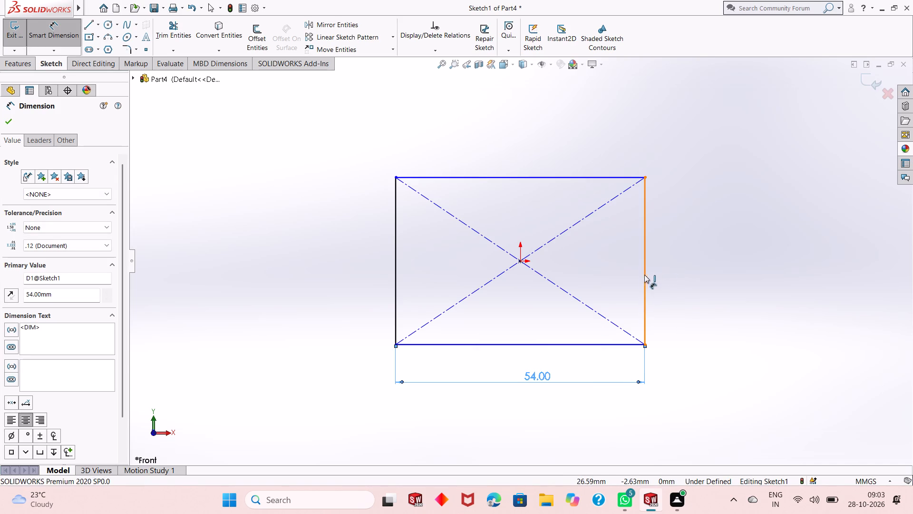
pyautogui.click(716, 275)
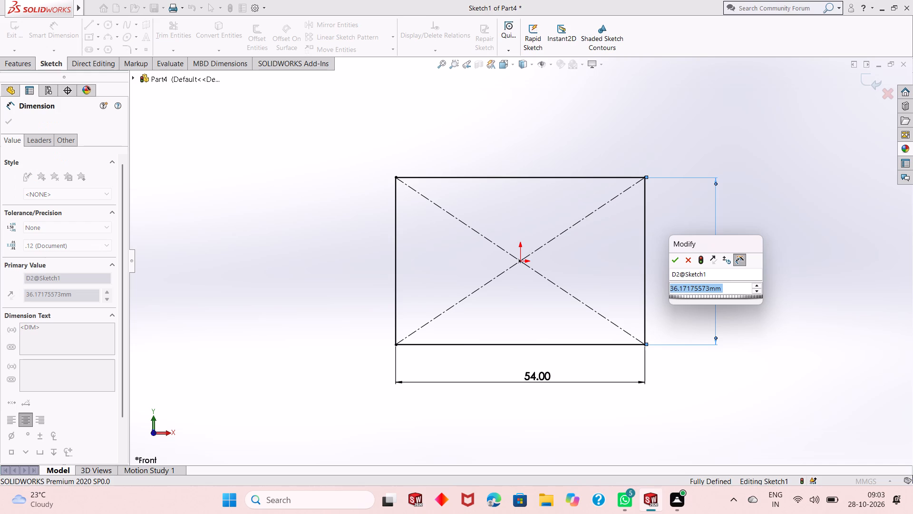
pyautogui.write('80')
pyautogui.press('Return')
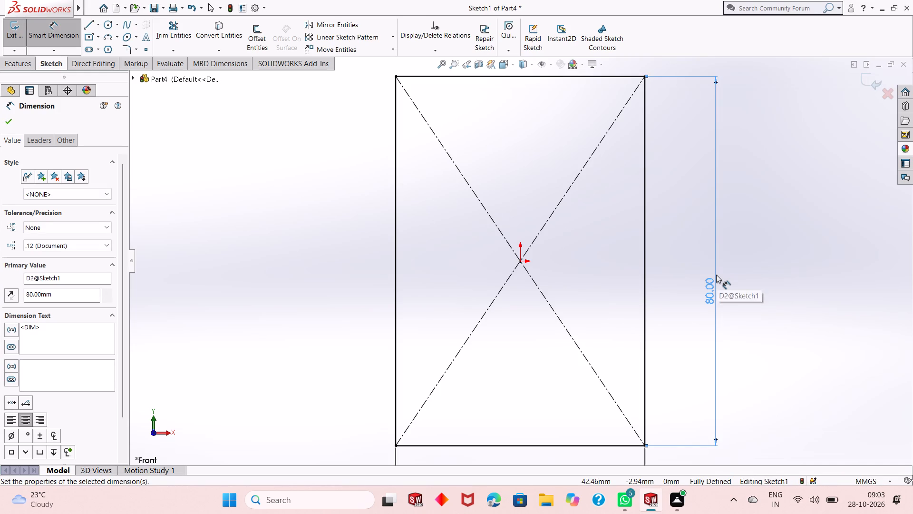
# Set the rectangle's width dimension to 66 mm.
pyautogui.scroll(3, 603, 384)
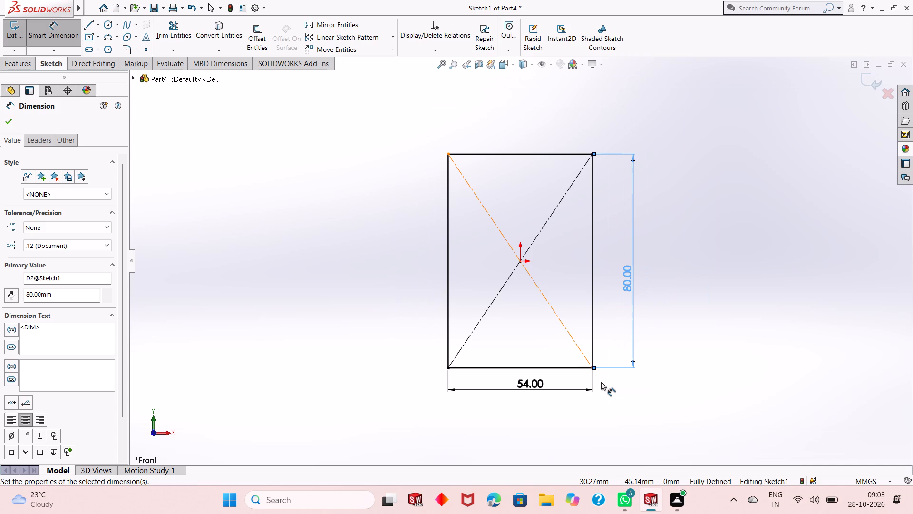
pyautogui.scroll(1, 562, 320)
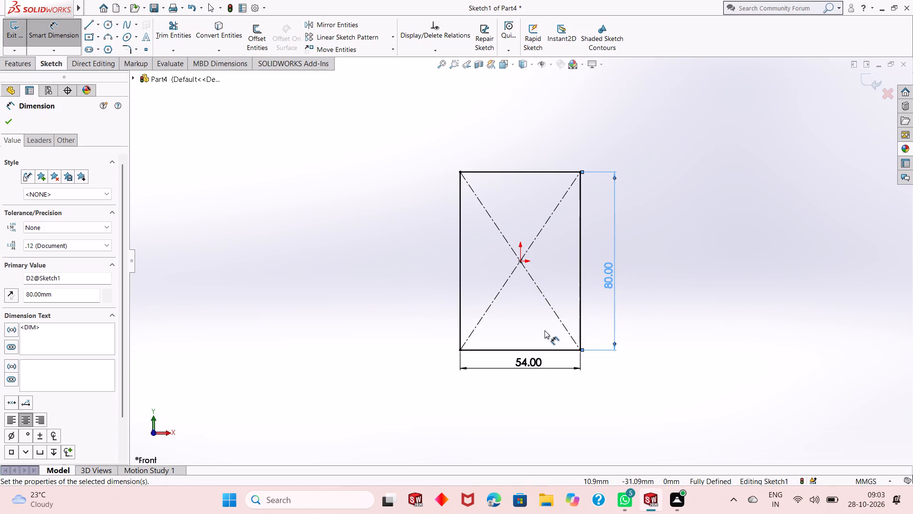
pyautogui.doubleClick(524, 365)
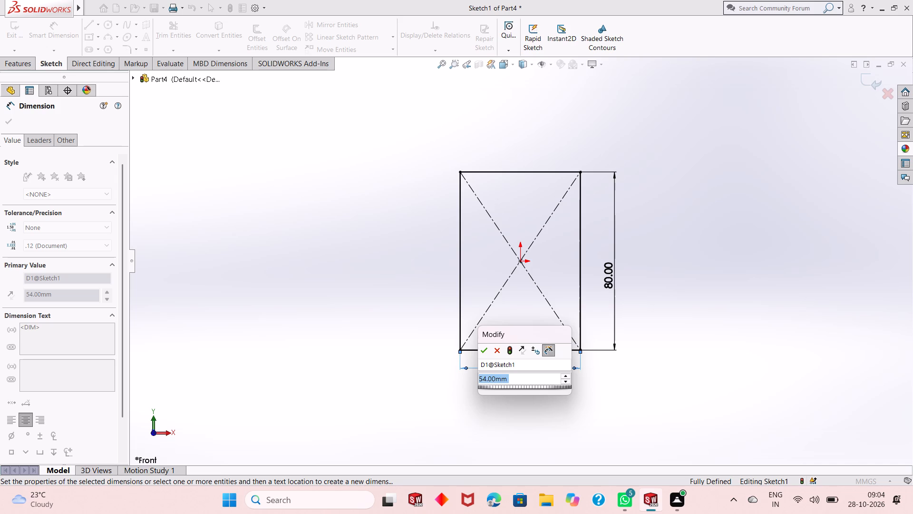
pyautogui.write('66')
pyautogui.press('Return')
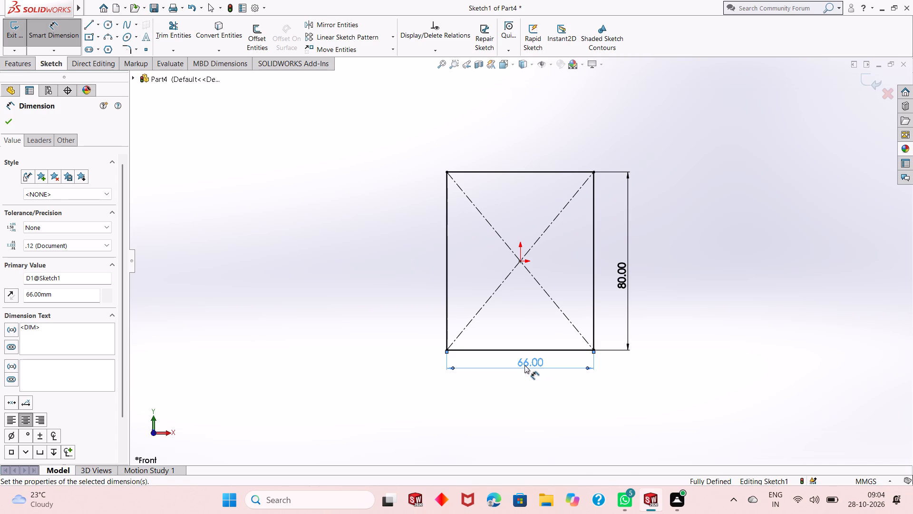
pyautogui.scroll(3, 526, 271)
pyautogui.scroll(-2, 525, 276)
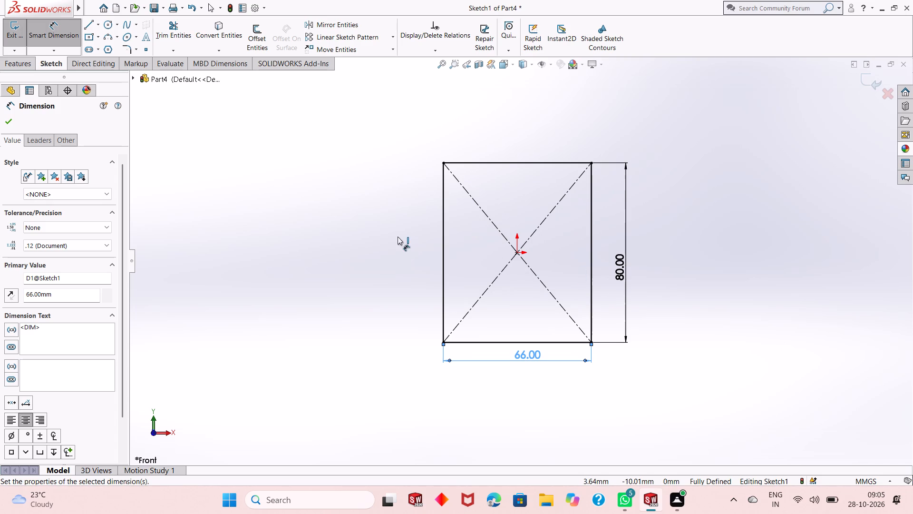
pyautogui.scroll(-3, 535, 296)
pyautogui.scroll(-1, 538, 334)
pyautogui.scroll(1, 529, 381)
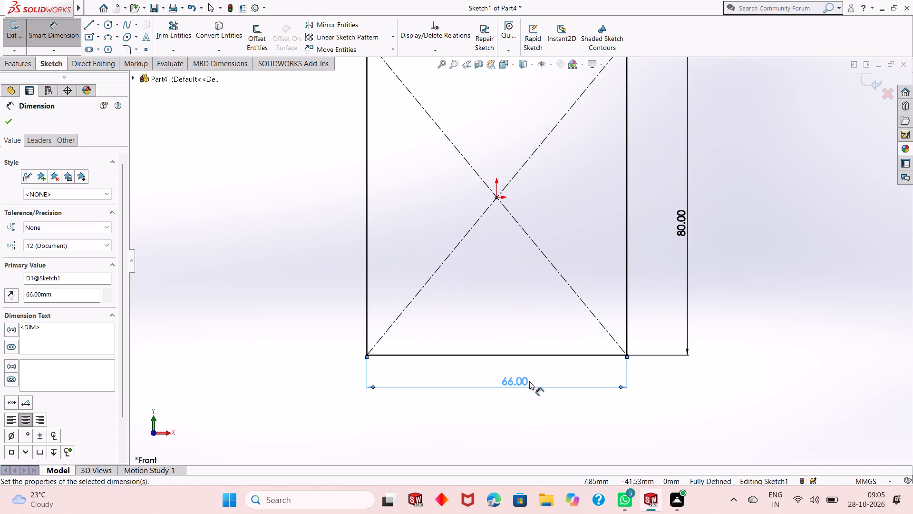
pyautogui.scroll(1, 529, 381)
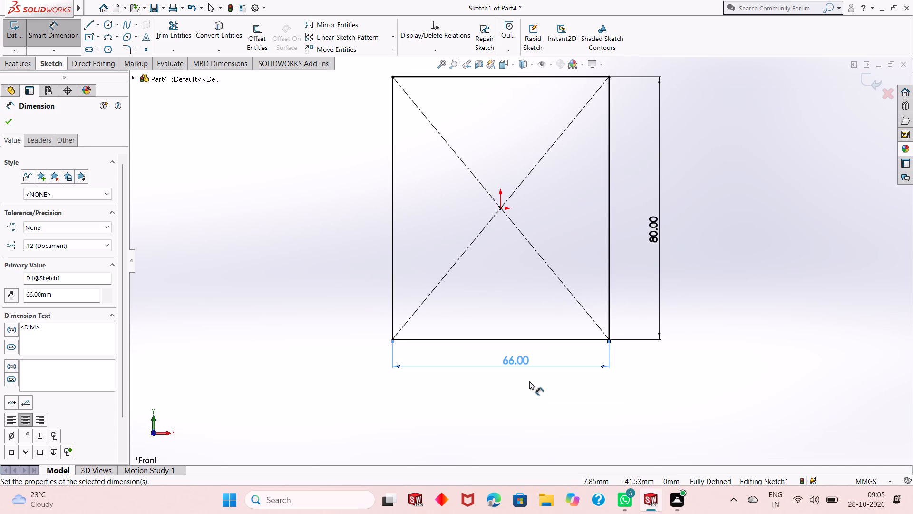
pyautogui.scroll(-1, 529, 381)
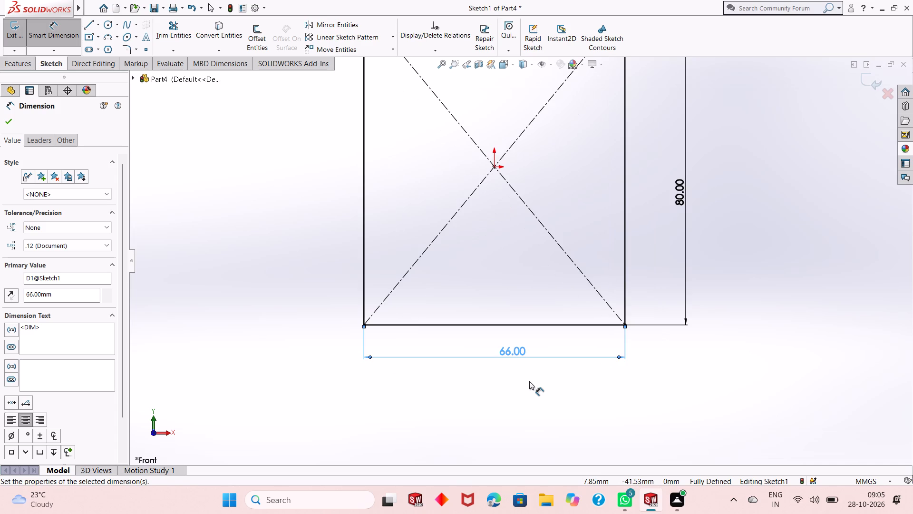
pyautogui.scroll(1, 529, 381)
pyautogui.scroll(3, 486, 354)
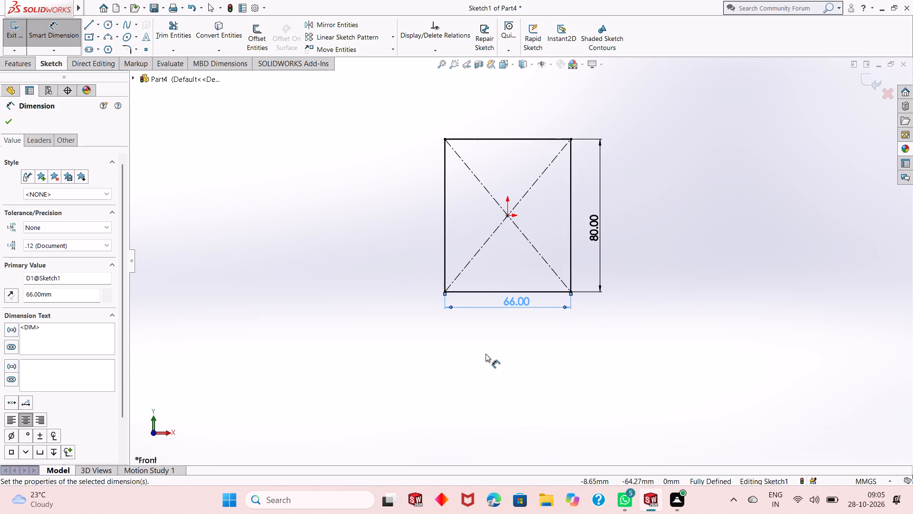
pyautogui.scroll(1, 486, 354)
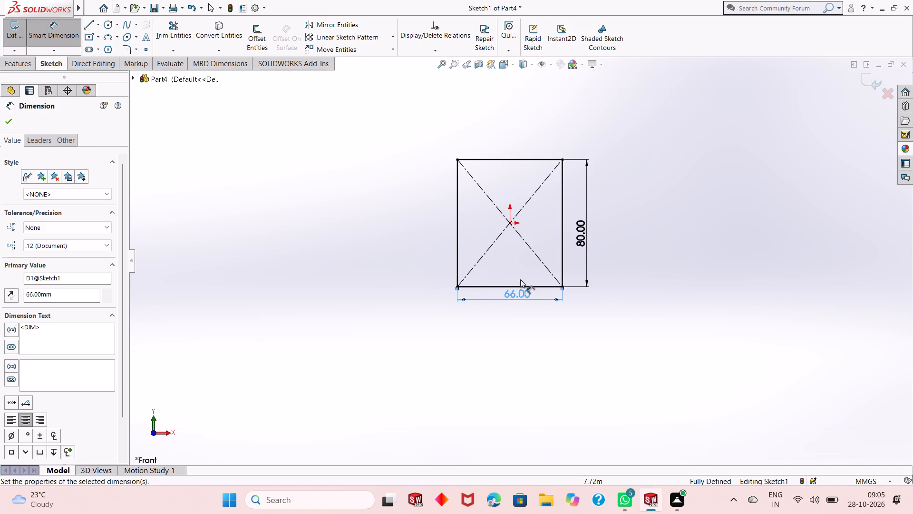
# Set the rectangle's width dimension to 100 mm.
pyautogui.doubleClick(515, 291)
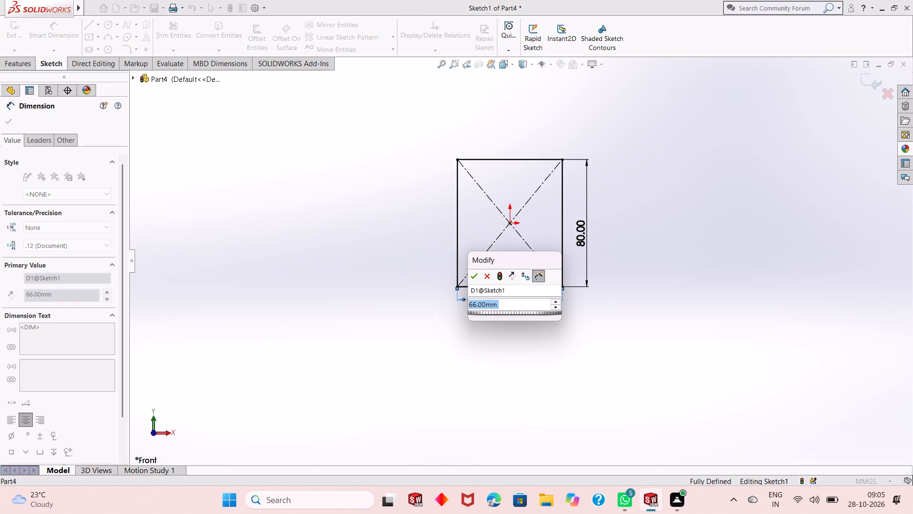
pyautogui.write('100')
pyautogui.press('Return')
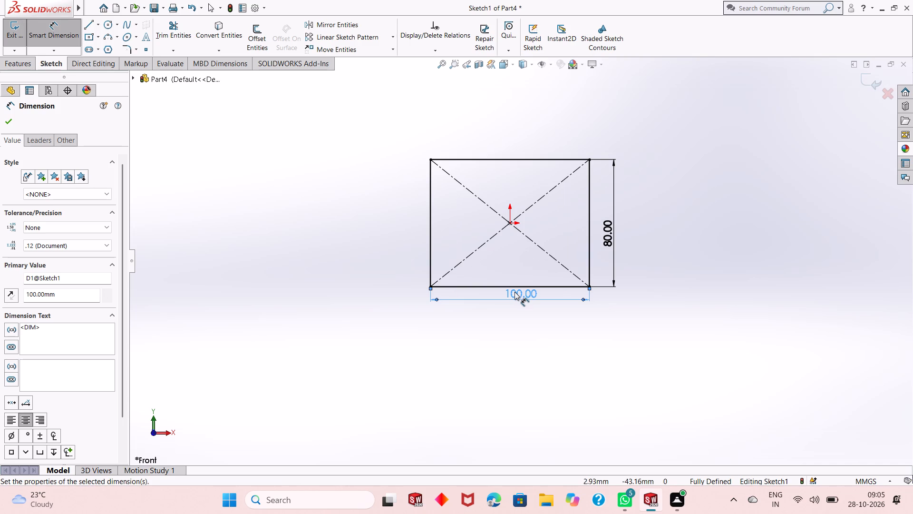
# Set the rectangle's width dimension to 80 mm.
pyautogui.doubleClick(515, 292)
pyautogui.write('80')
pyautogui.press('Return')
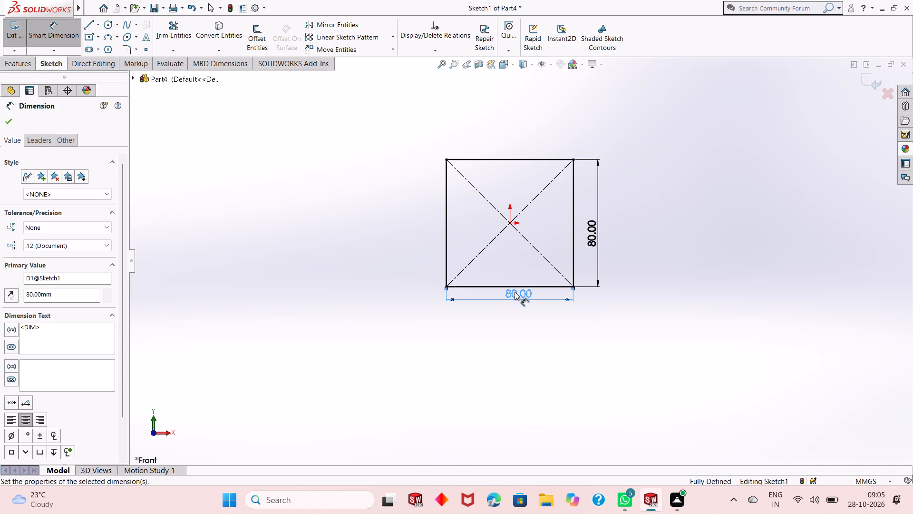
# Set the rectangle's width dimension to 90 mm and finish dimensioning.
pyautogui.doubleClick(515, 292)
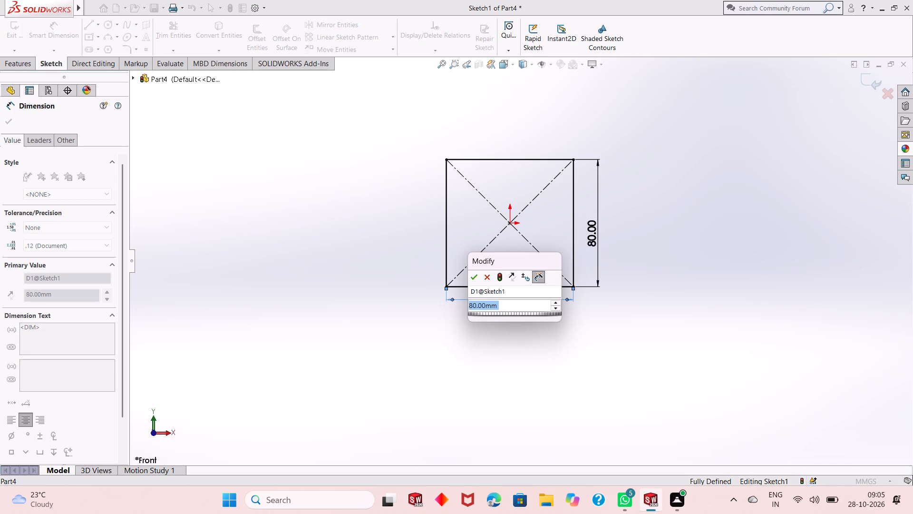
pyautogui.write('90')
pyautogui.press('Return')
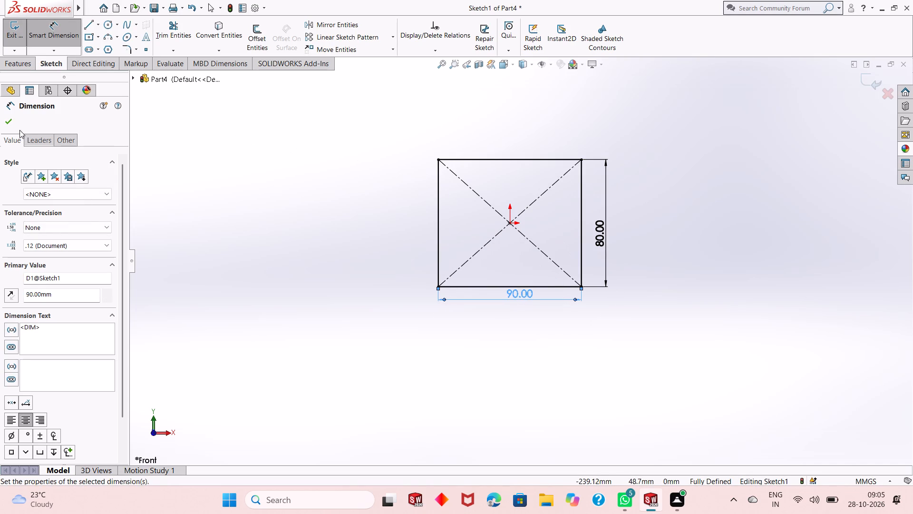
pyautogui.doubleClick(0, 121)
pyautogui.click(11, 119)
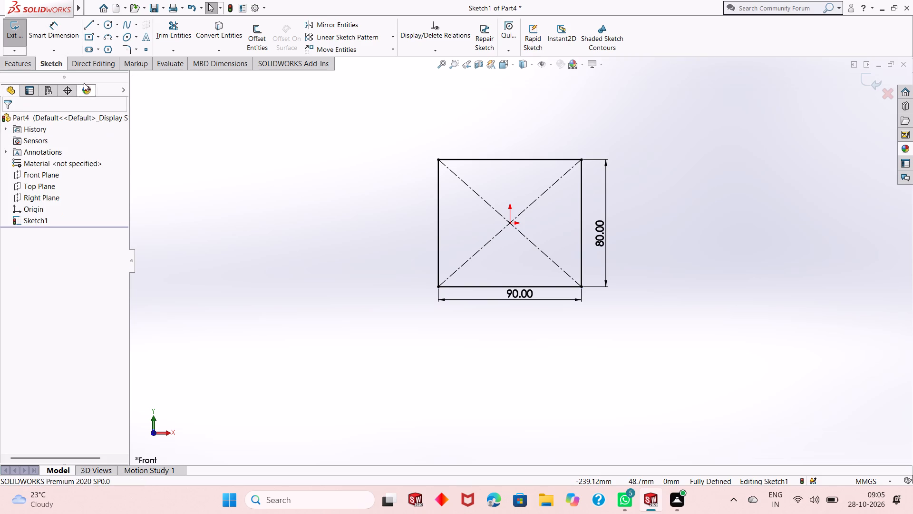
pyautogui.click(321, 164)
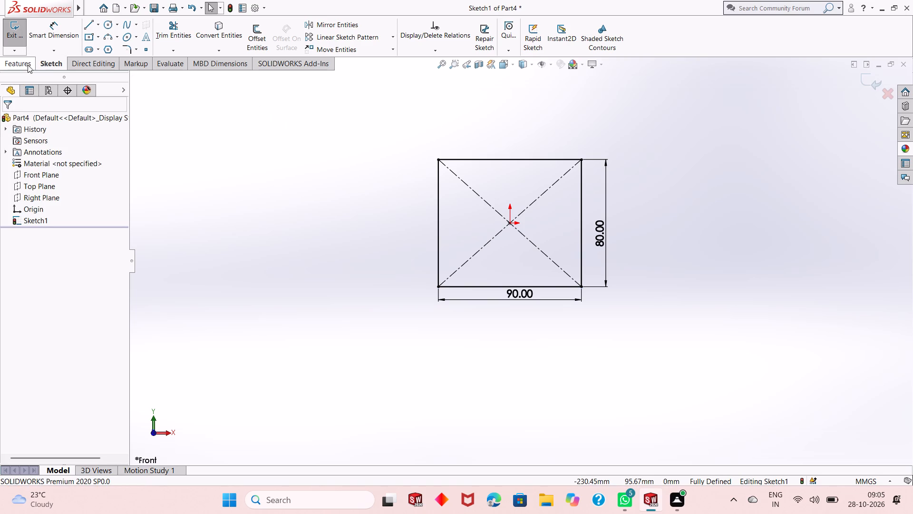
# Extrude the 90 by 80 mm rectangle as a blind boss to a depth of 18 mm.
pyautogui.click(27, 65)
pyautogui.click(27, 50)
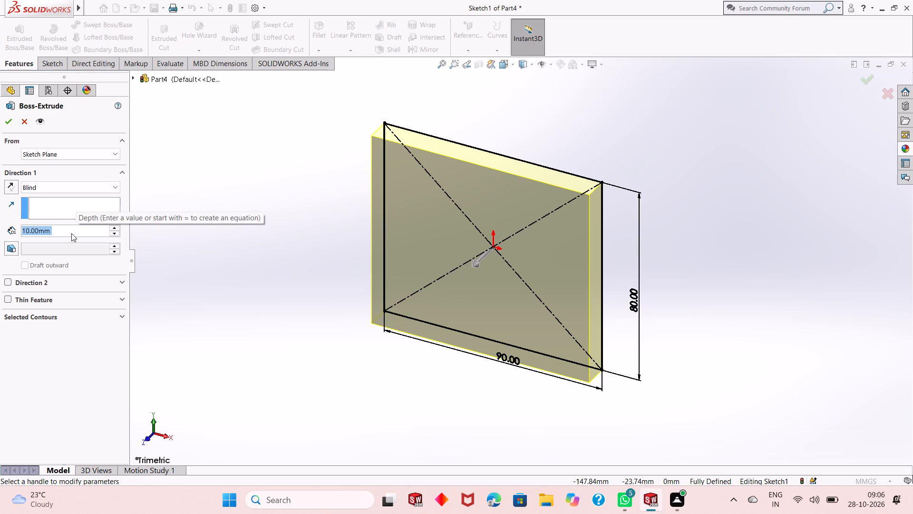
pyautogui.press('1')
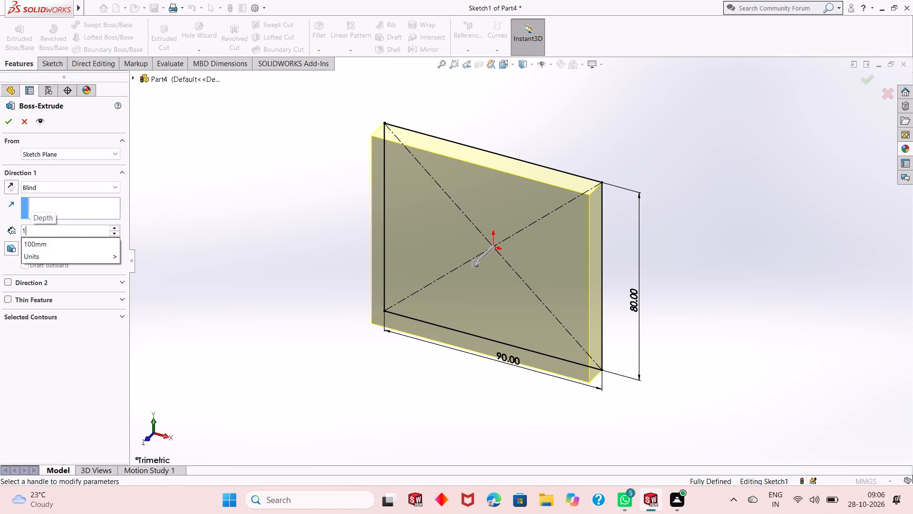
pyautogui.press('8')
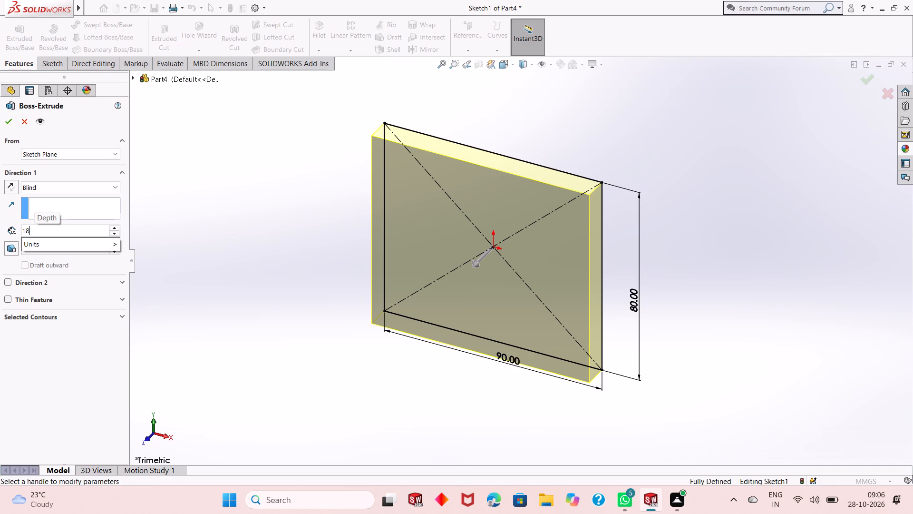
pyautogui.press('Return')
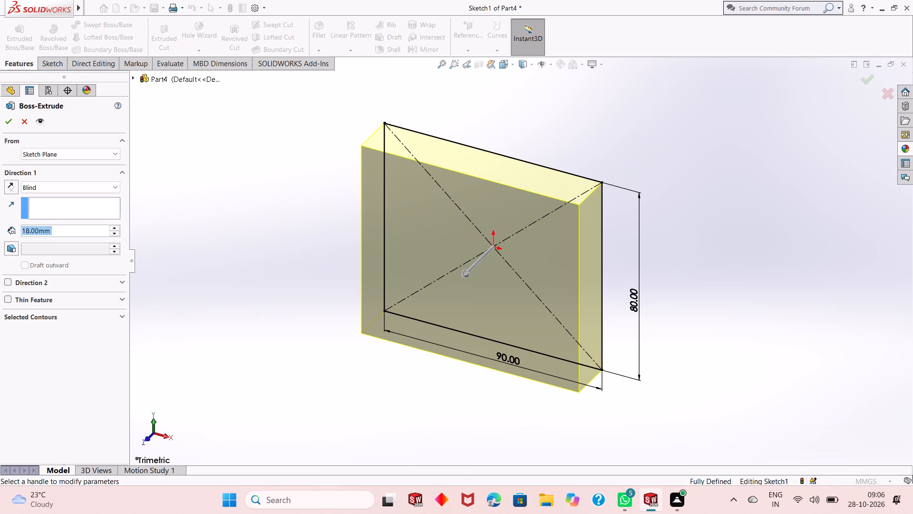
pyautogui.click(12, 119)
# Start a new sketch on the block's large front face and view that face straight on.
pyautogui.scroll(2, 495, 293)
pyautogui.click(634, 275)
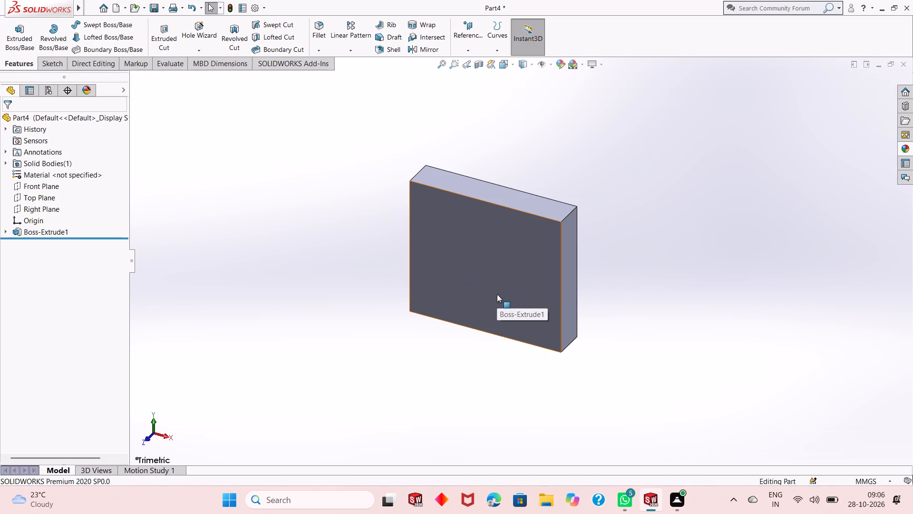
pyautogui.middleClick(481, 328)
pyautogui.click(661, 312)
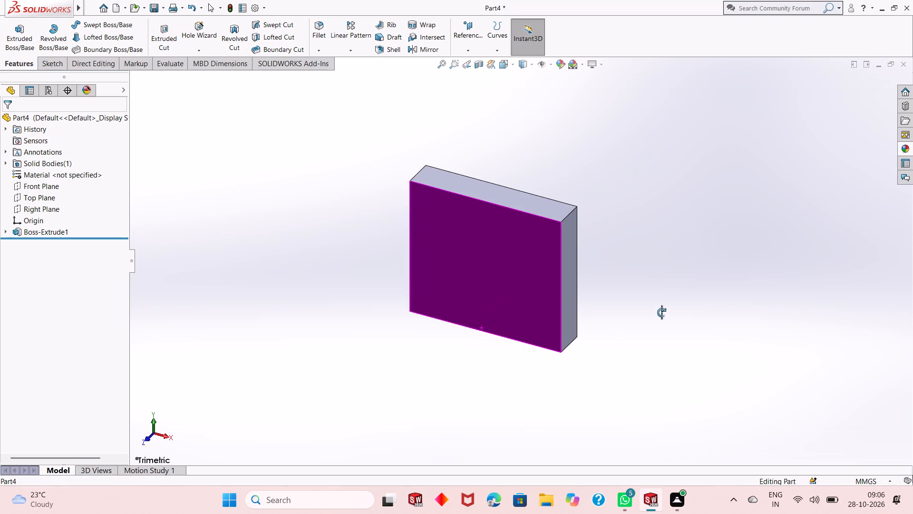
pyautogui.moveTo(609, 355); pyautogui.dragTo(656, 308, button='middle')
pyautogui.moveTo(604, 316); pyautogui.dragTo(602, 277, button='middle')
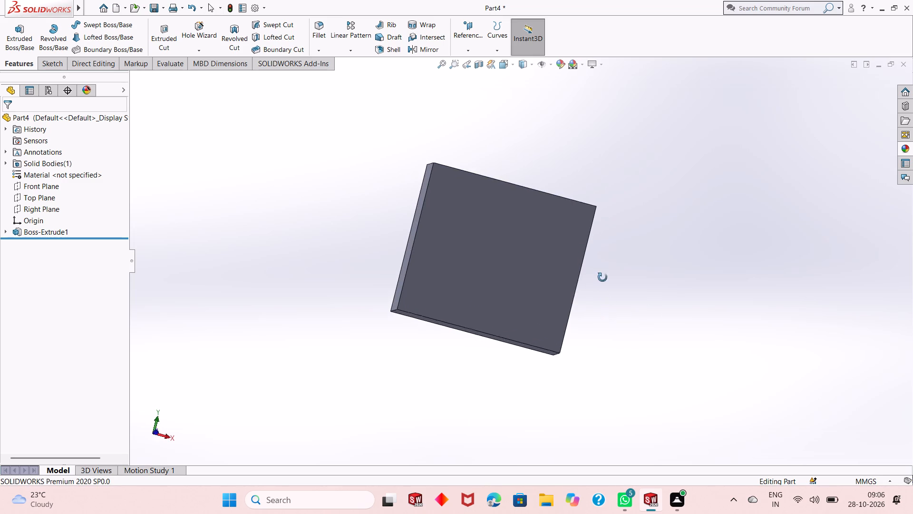
pyautogui.moveTo(602, 277); pyautogui.dragTo(643, 354, button='middle')
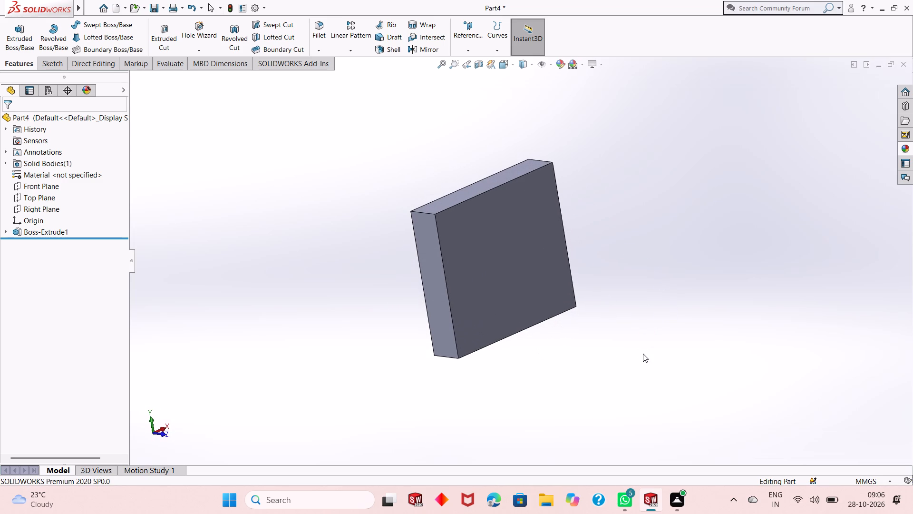
pyautogui.moveTo(591, 332); pyautogui.dragTo(600, 301, button='middle')
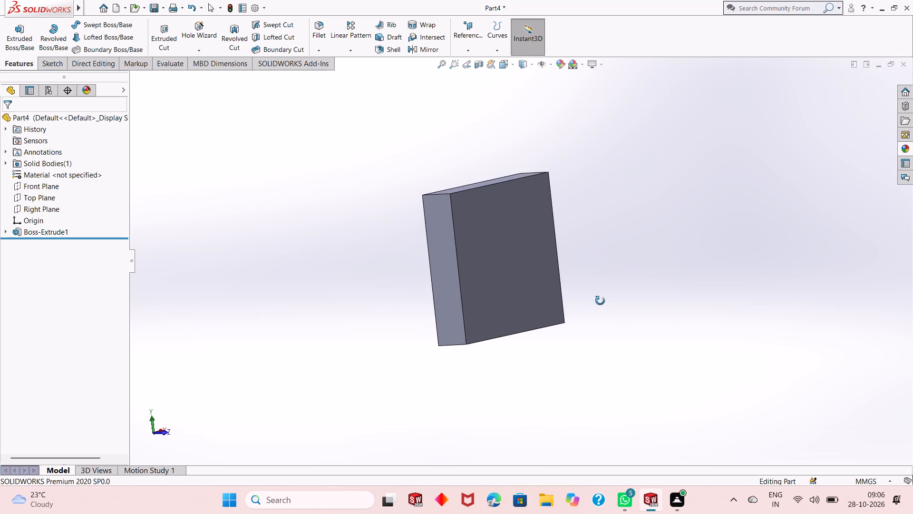
pyautogui.moveTo(600, 301); pyautogui.dragTo(574, 312, button='middle')
pyautogui.click(537, 306)
pyautogui.click(576, 285)
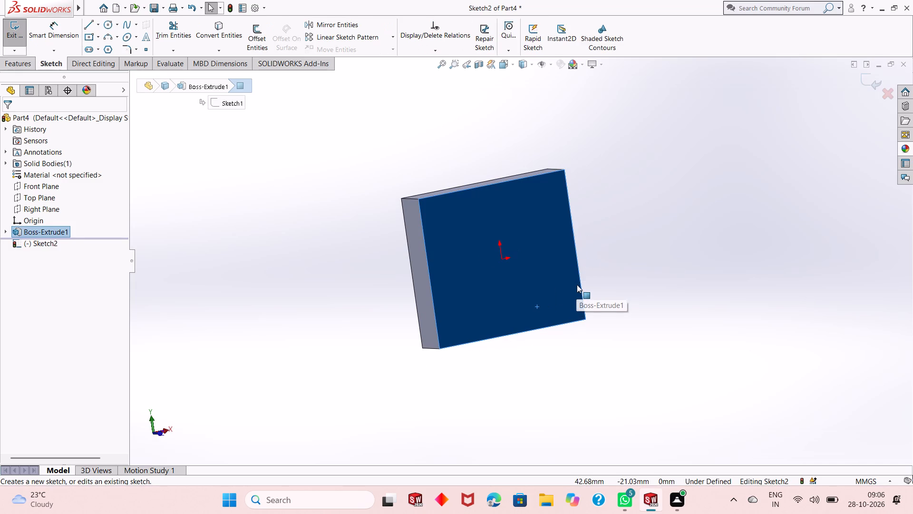
pyautogui.hotkey('ctrl', '8')
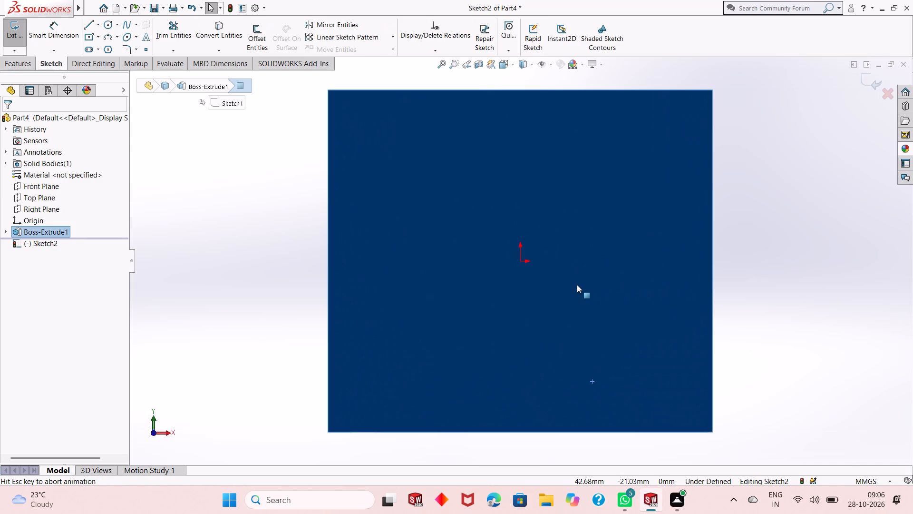
pyautogui.scroll(2, 577, 285)
pyautogui.click(667, 274)
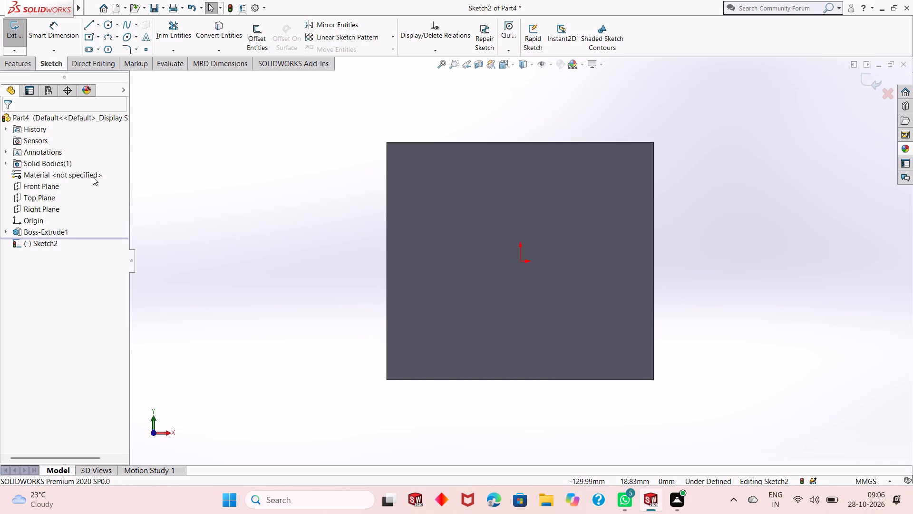
# Sketch a corner rectangle rising from the front face's bottom edge to just below the origin, roughly centred across the width.
pyautogui.click(98, 34)
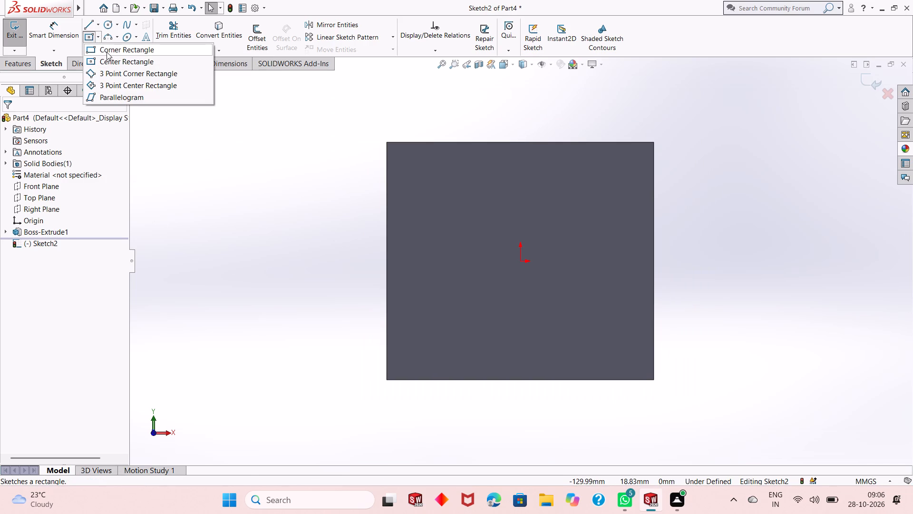
pyautogui.click(107, 52)
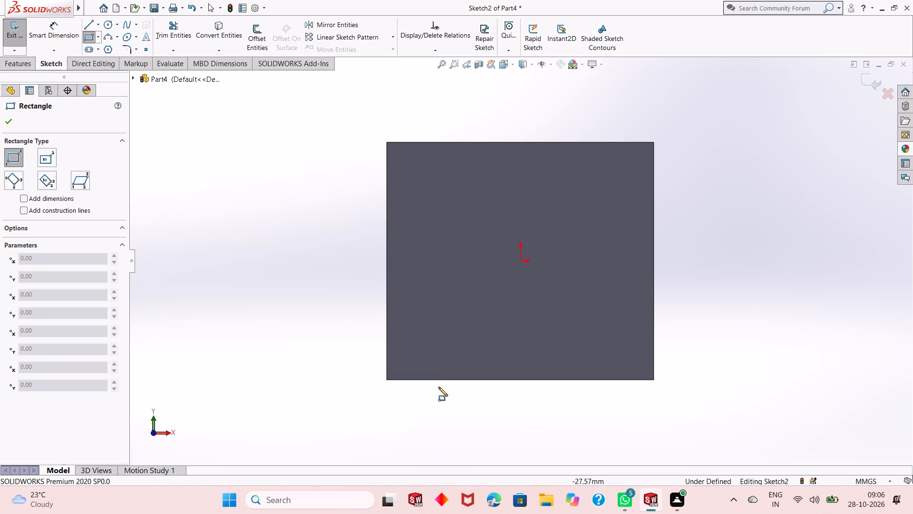
pyautogui.click(463, 379)
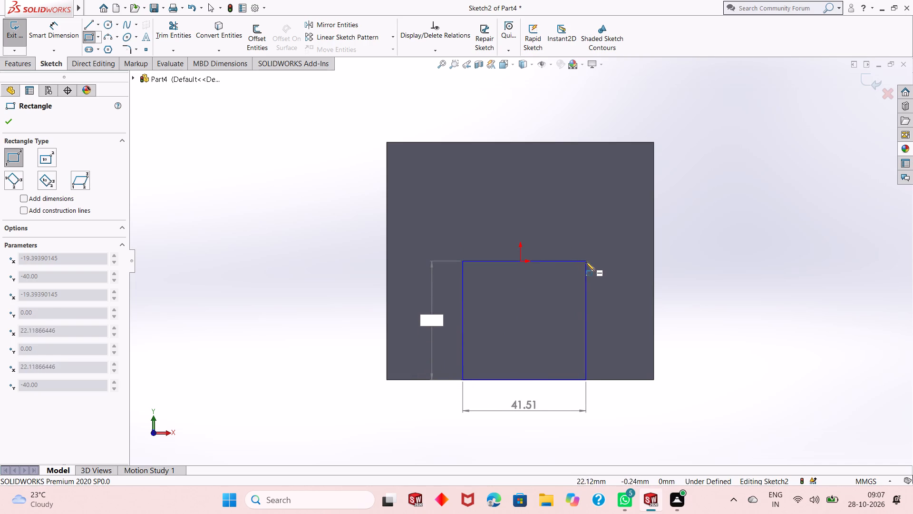
pyautogui.click(592, 265)
pyautogui.rightClick(719, 271)
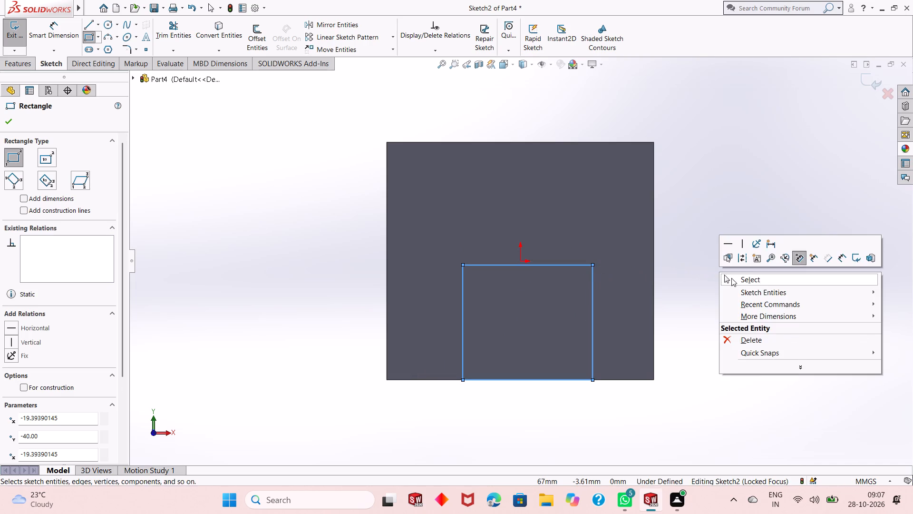
pyautogui.click(731, 278)
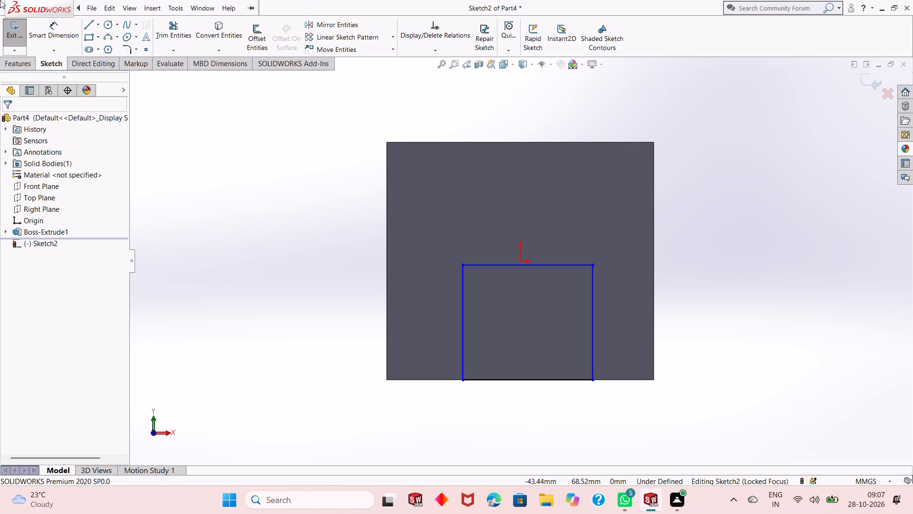
# Dimension the rectangle on the front face with Smart Dimension.
pyautogui.click(40, 33)
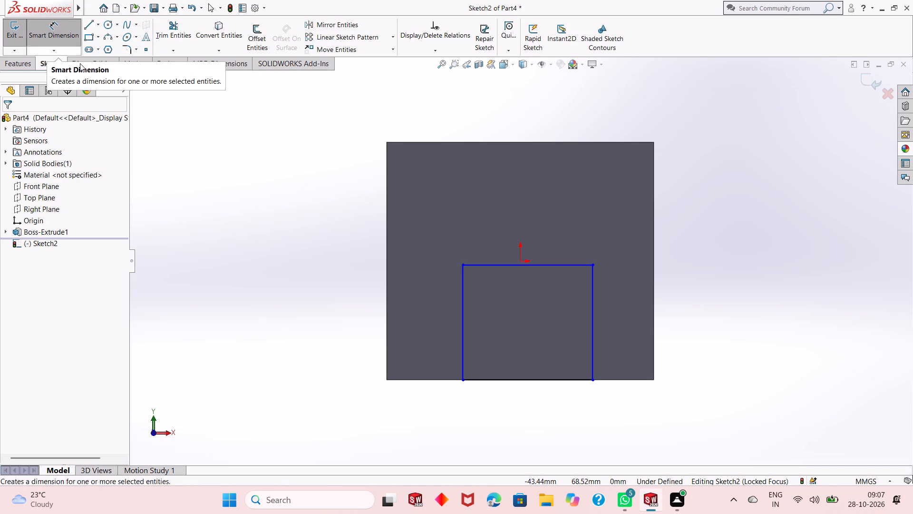
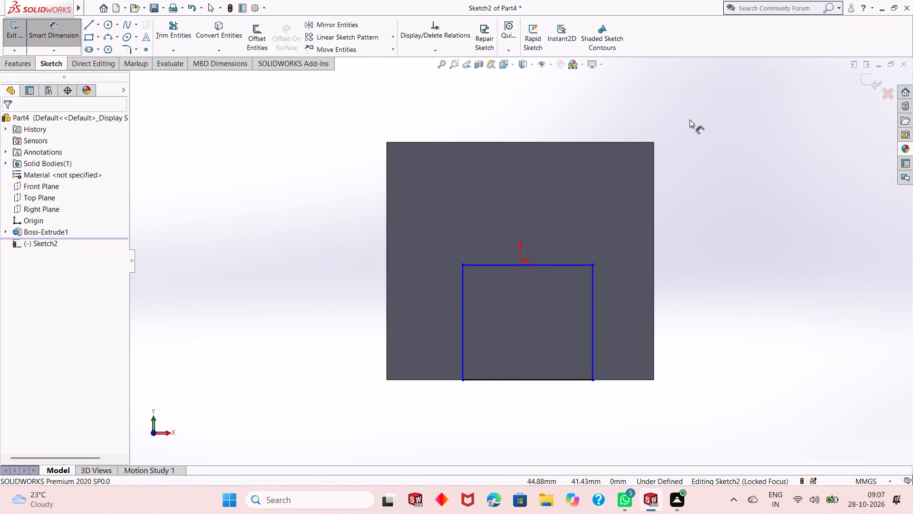
# Dimension the front-face rectangle to 54 mm wide and 40 mm high.
pyautogui.click(567, 267)
pyautogui.click(561, 179)
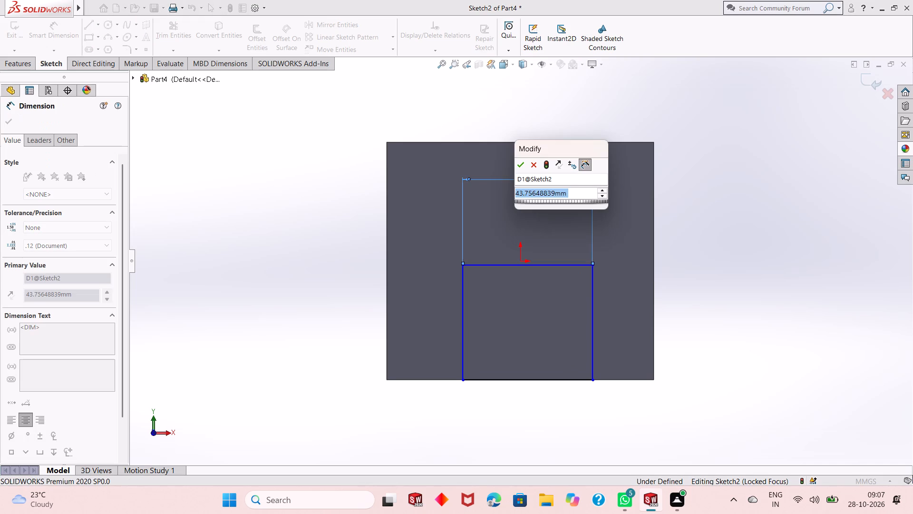
pyautogui.write('54')
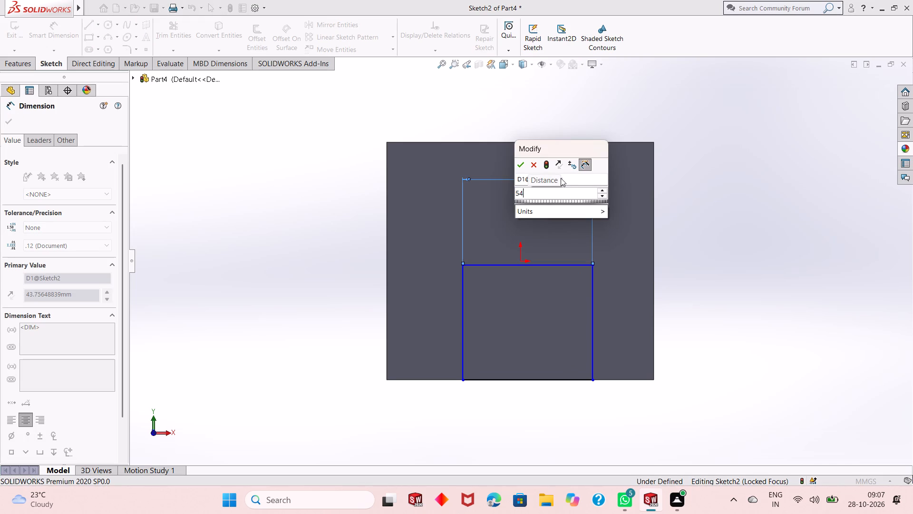
pyautogui.press('Return')
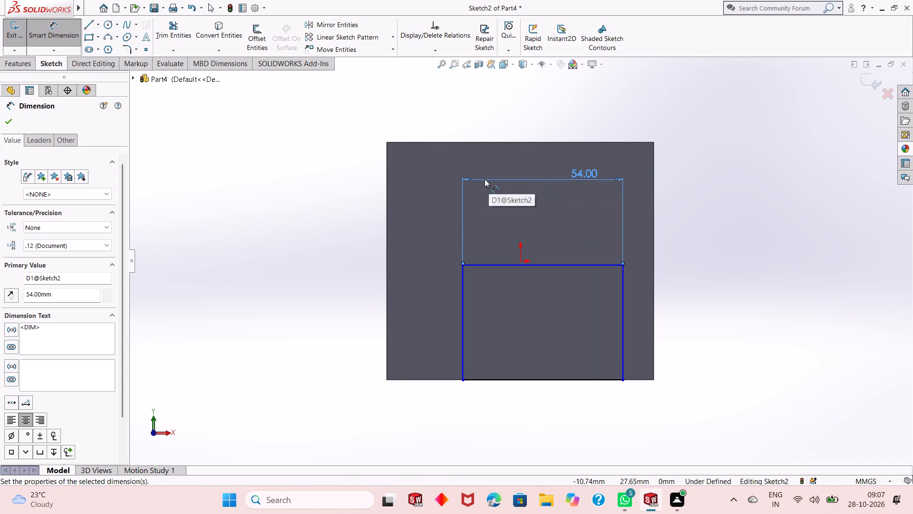
pyautogui.click(464, 317)
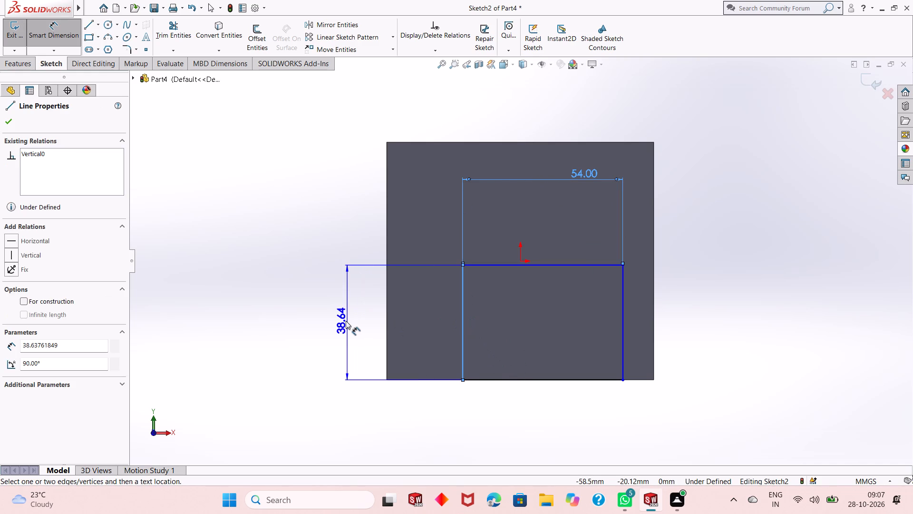
pyautogui.click(346, 321)
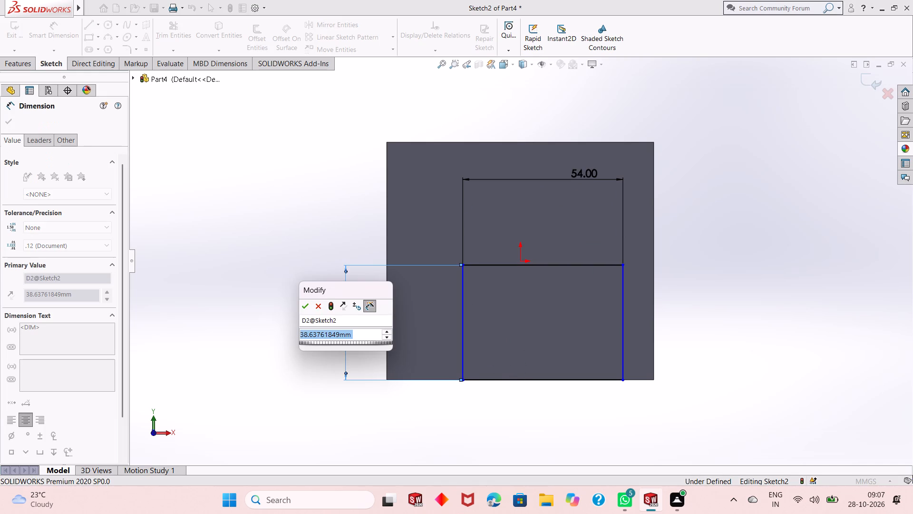
pyautogui.write('40')
pyautogui.press('Return')
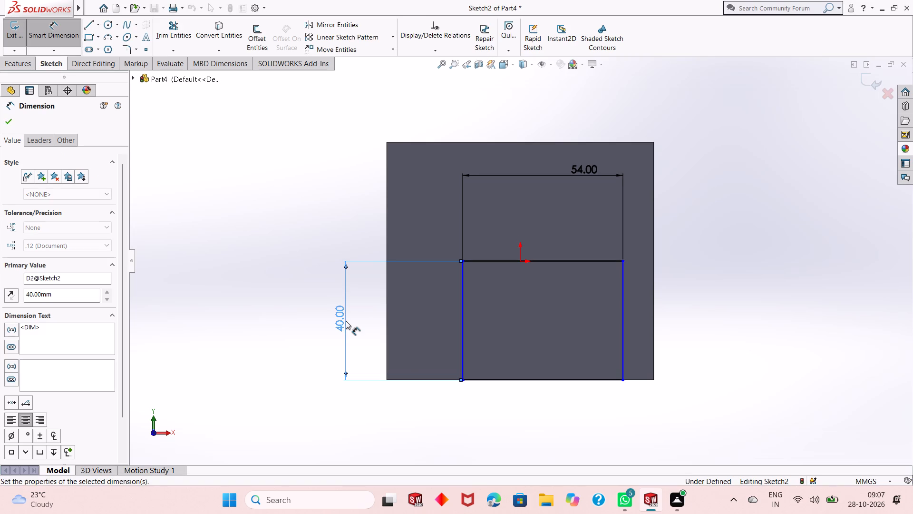
pyautogui.rightClick(251, 193)
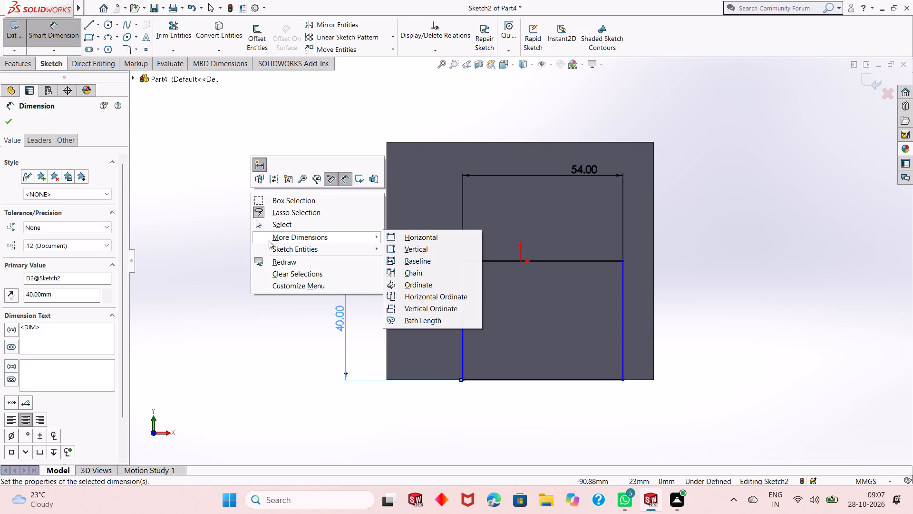
pyautogui.click(274, 223)
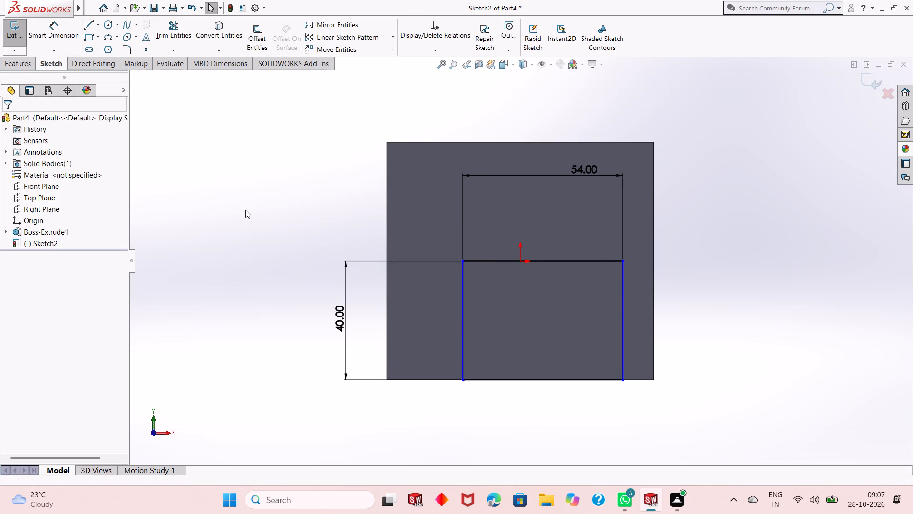
# Sketch a vertical centerline about 11 mm long straight down from the origin.
pyautogui.click(97, 23)
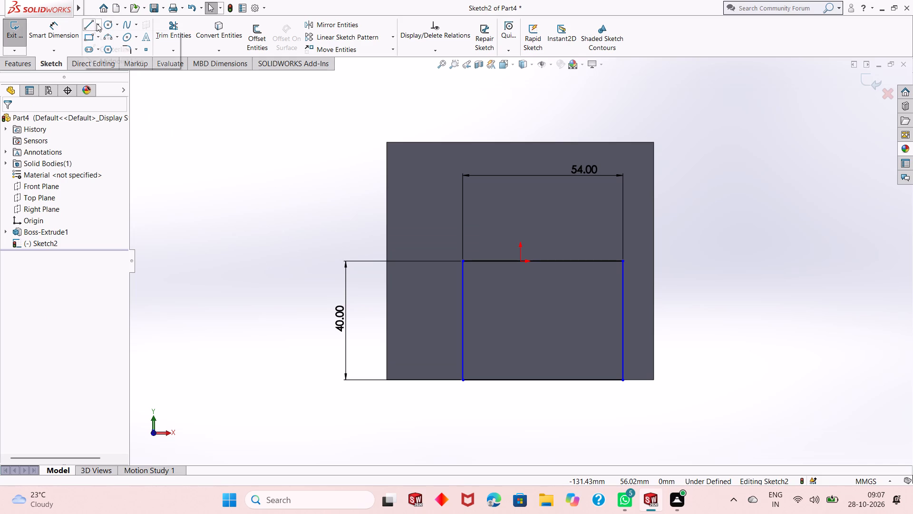
pyautogui.click(104, 44)
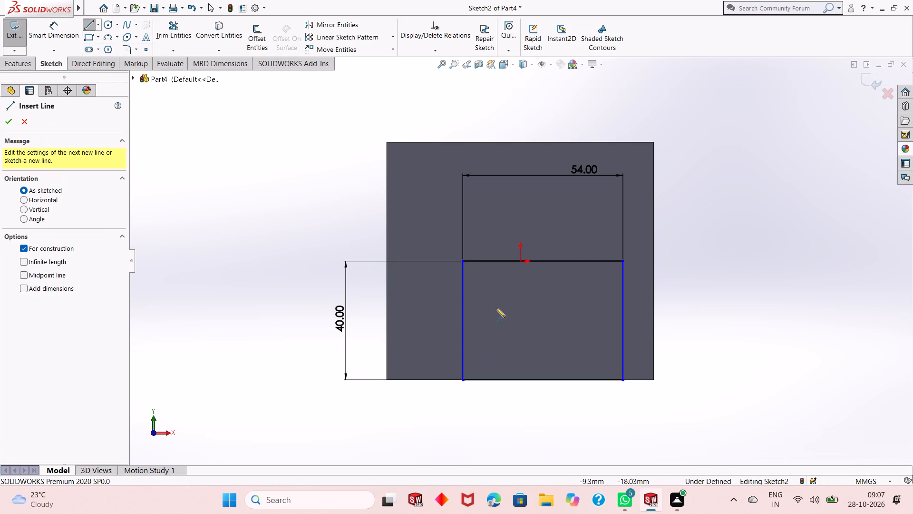
pyautogui.click(520, 262)
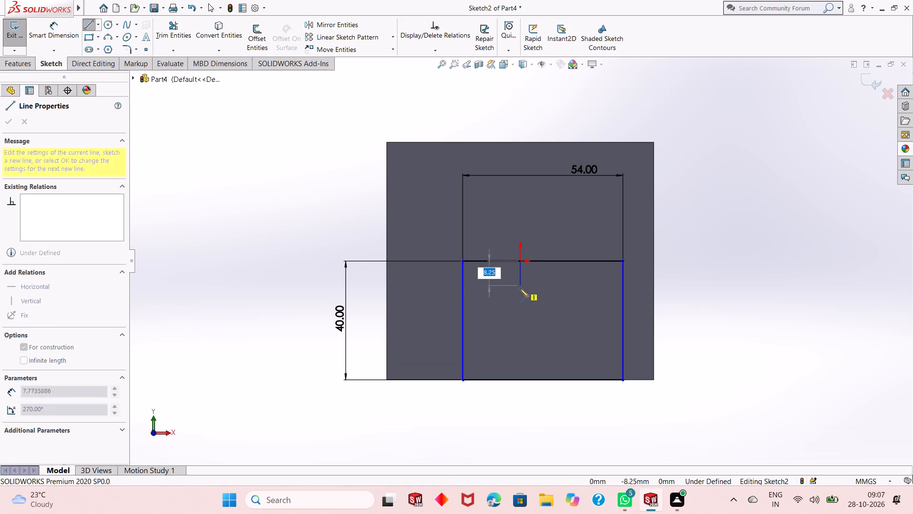
pyautogui.click(519, 294)
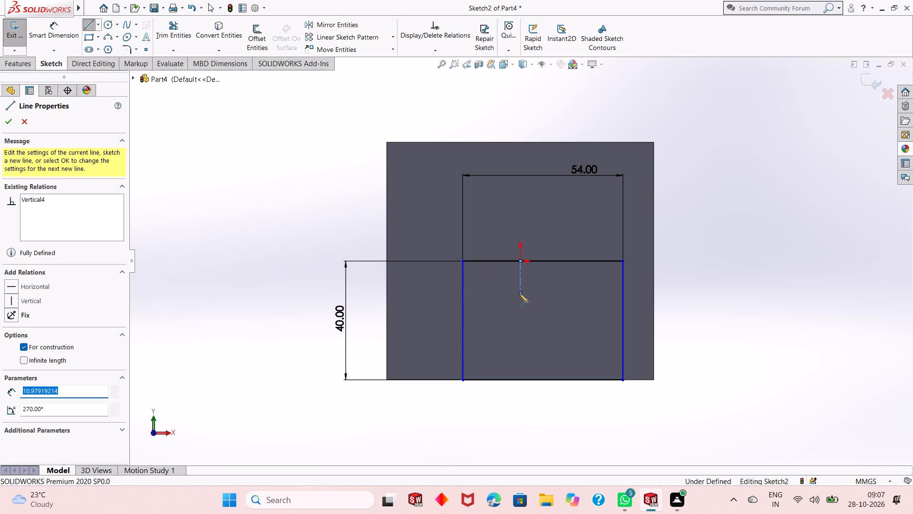
pyautogui.press('Escape')
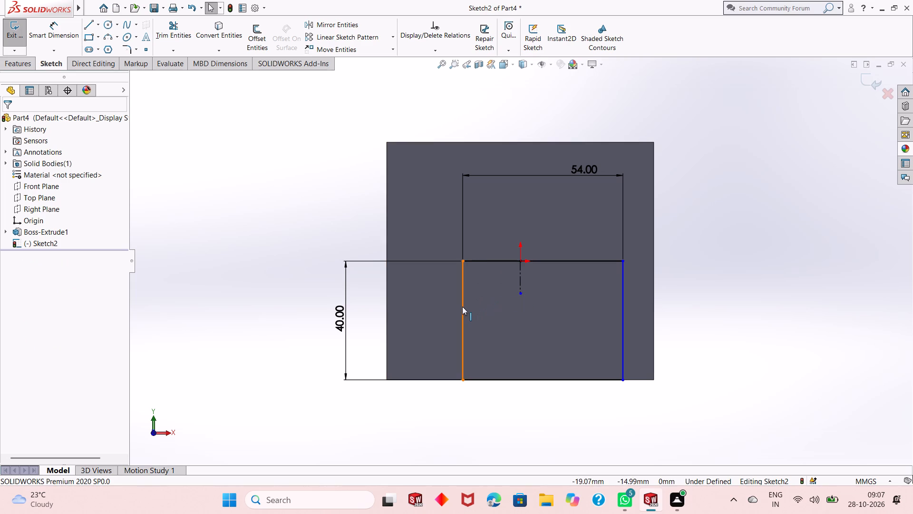
# Make the rectangle's two vertical sides symmetric about the centerline.
pyautogui.keyDown('ctrl'); pyautogui.click(462, 306); pyautogui.keyUp('ctrl')
pyautogui.keyDown('ctrl'); pyautogui.click(518, 270); pyautogui.keyUp('ctrl')
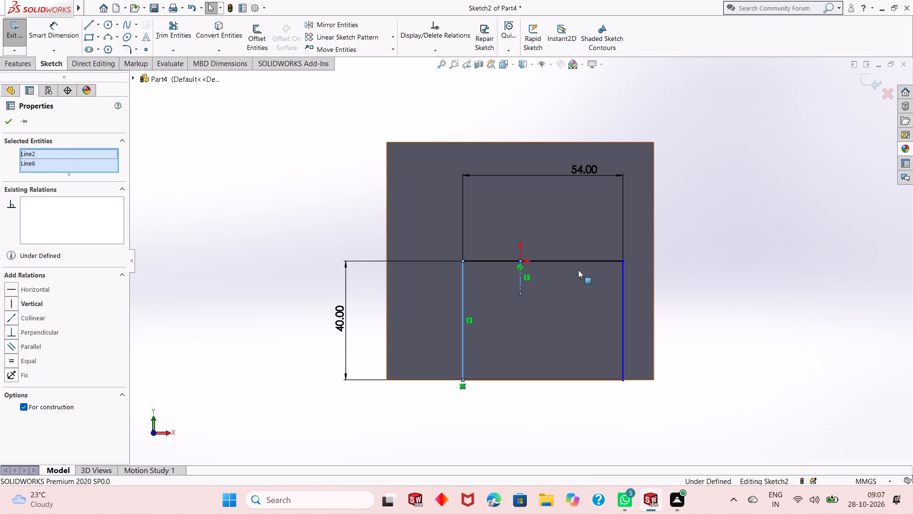
pyautogui.keyDown('ctrl'); pyautogui.click(622, 298); pyautogui.keyUp('ctrl')
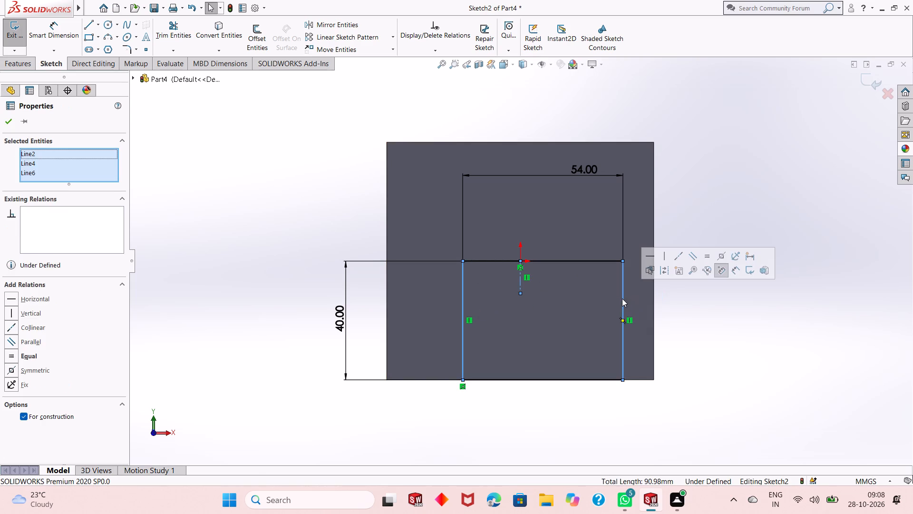
pyautogui.click(720, 255)
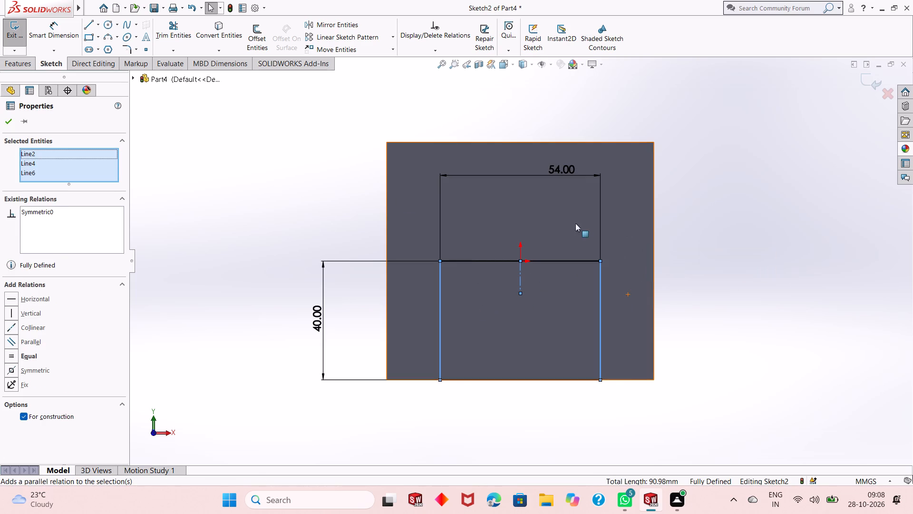
pyautogui.click(11, 127)
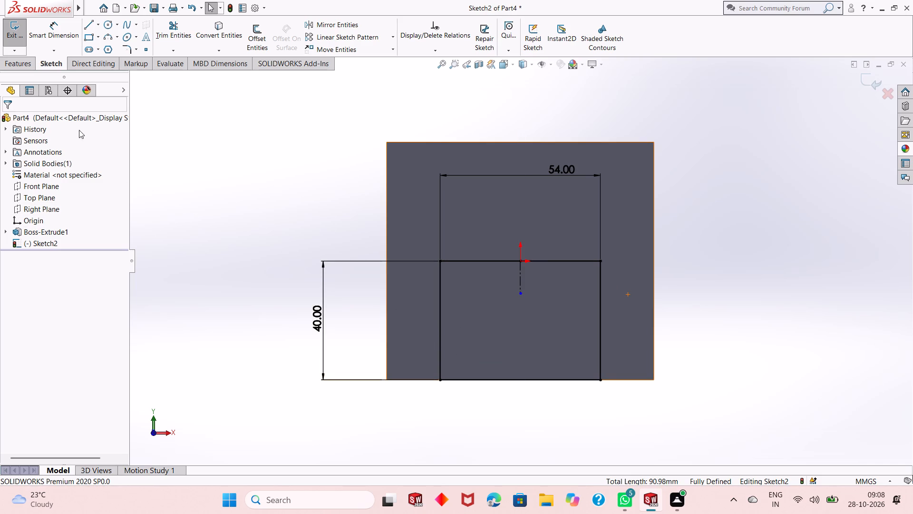
# Extrude the 54 by 40 mm rectangle outward from the front face as a blind, merged boss 18 mm deep.
pyautogui.click(17, 69)
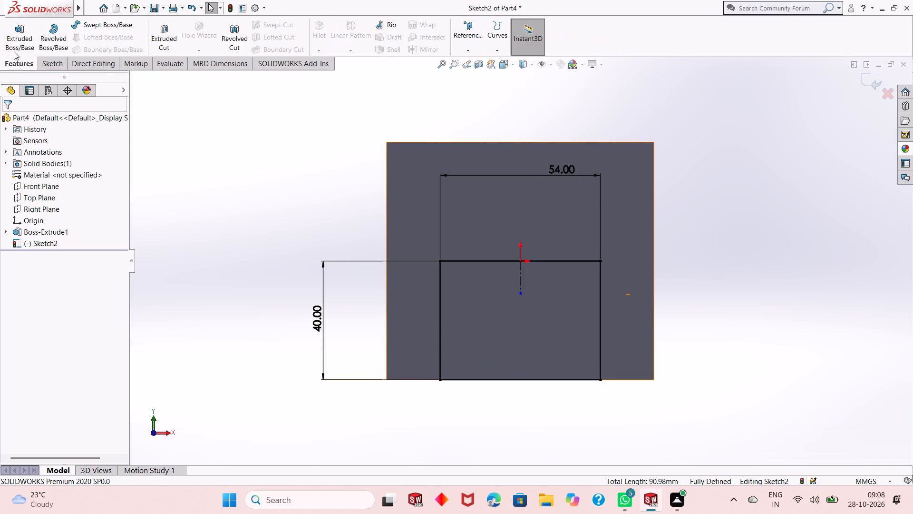
pyautogui.click(14, 51)
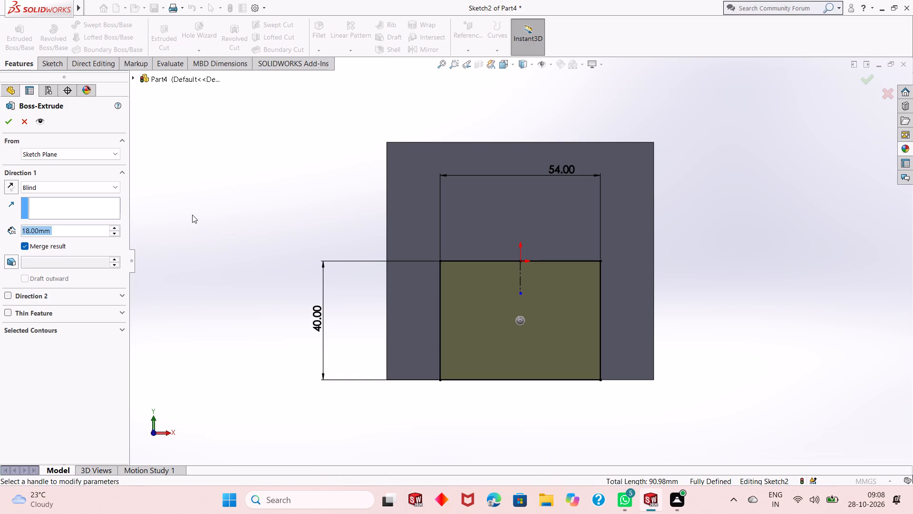
pyautogui.moveTo(444, 292); pyautogui.dragTo(434, 289, button='middle')
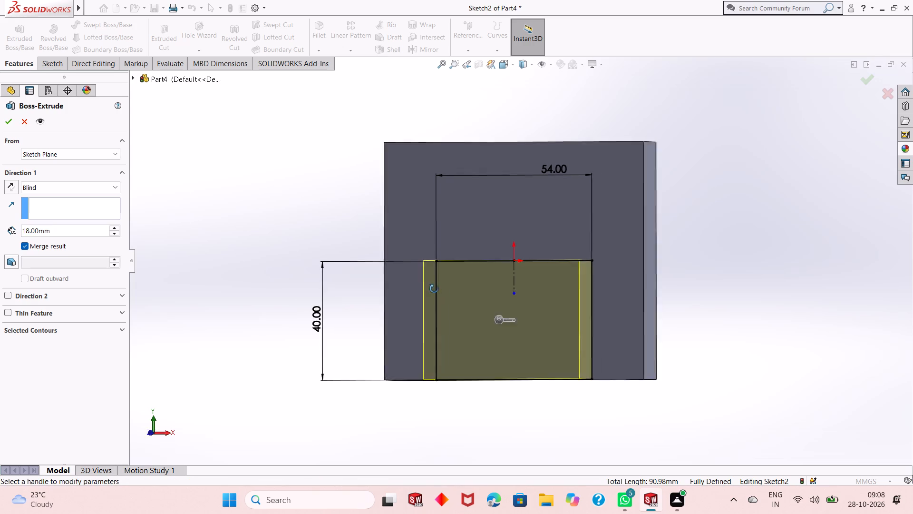
pyautogui.moveTo(434, 289); pyautogui.dragTo(513, 311, button='middle')
pyautogui.scroll(-2, 623, 331)
pyautogui.scroll(1, 576, 329)
pyautogui.scroll(1, 509, 316)
pyautogui.scroll(-1, 507, 243)
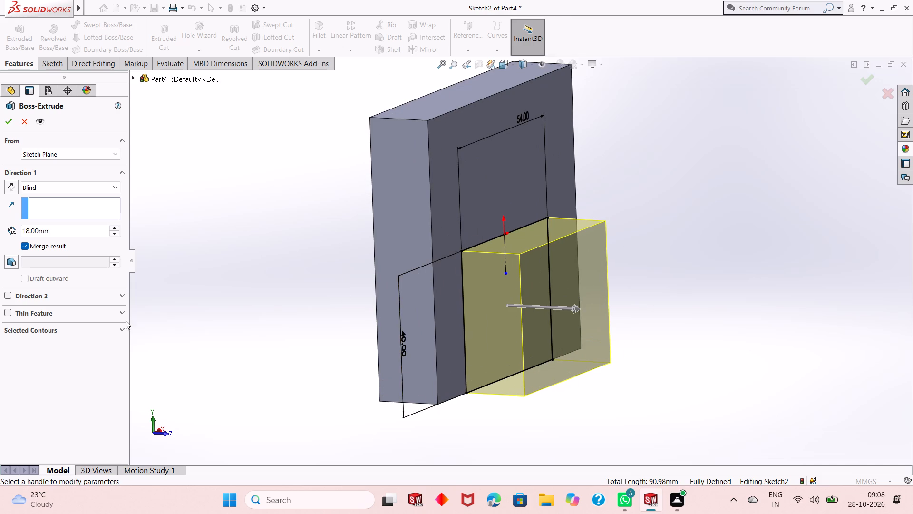
pyautogui.click(71, 234)
pyautogui.click(71, 234)
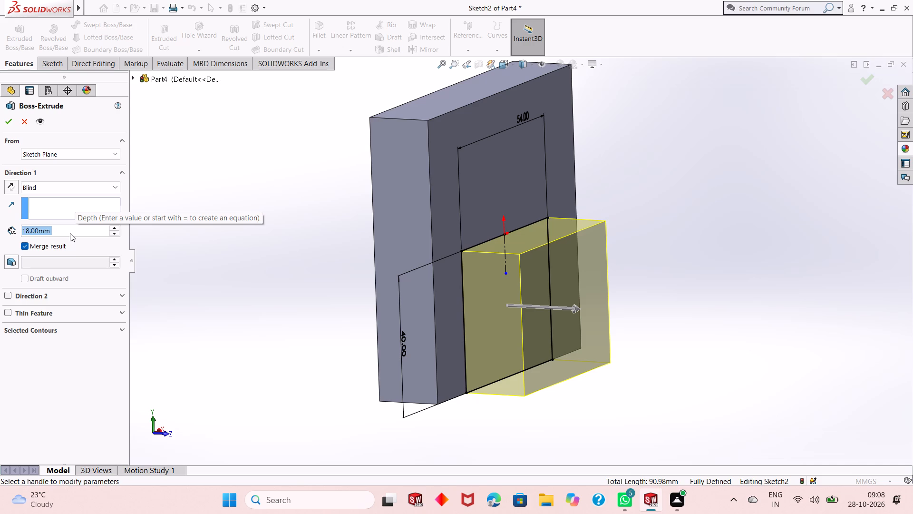
pyautogui.press('Return')
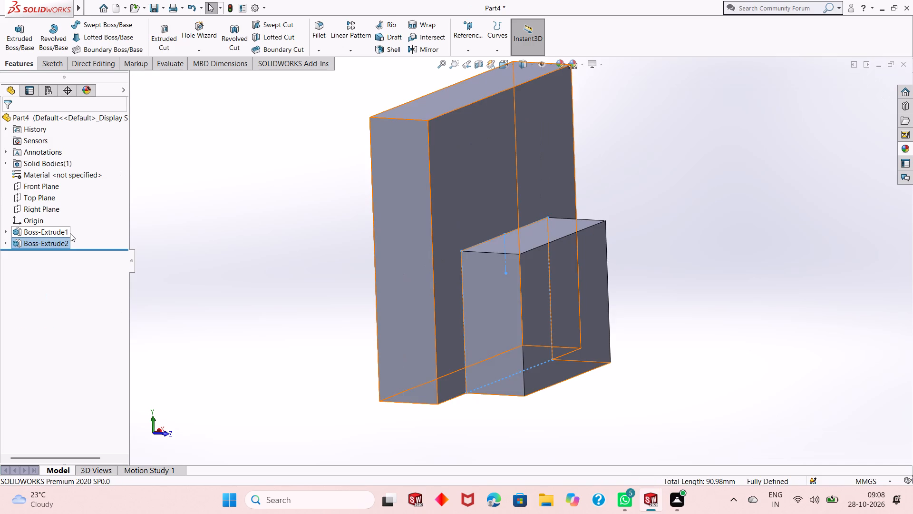
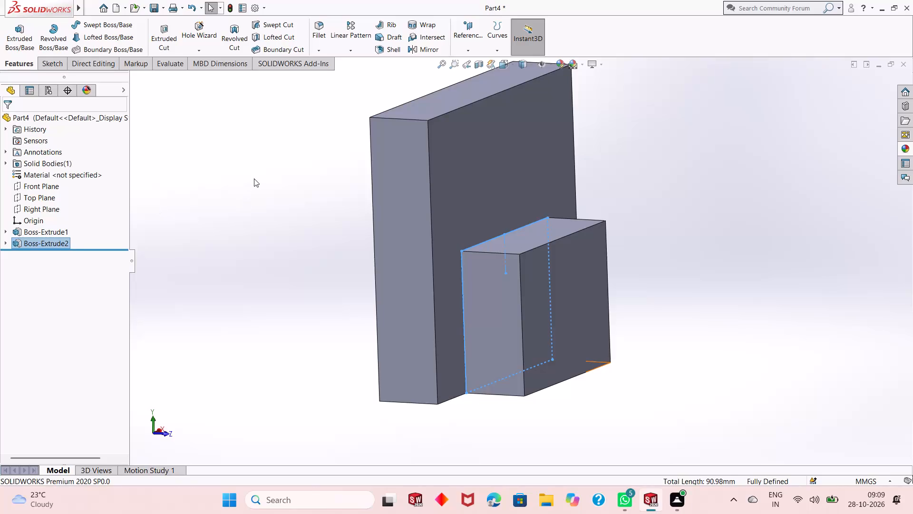
# Examine the block and its front boss from different angles.
pyautogui.click(254, 178)
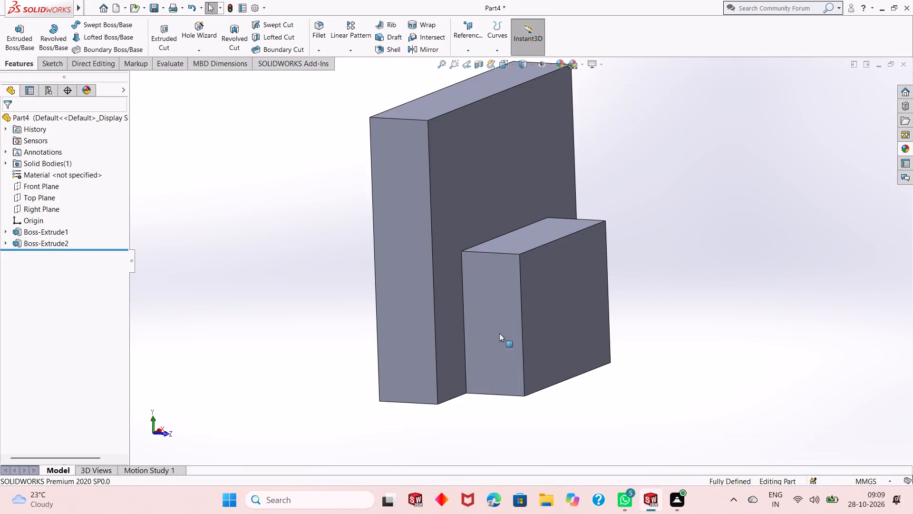
pyautogui.scroll(1, 538, 321)
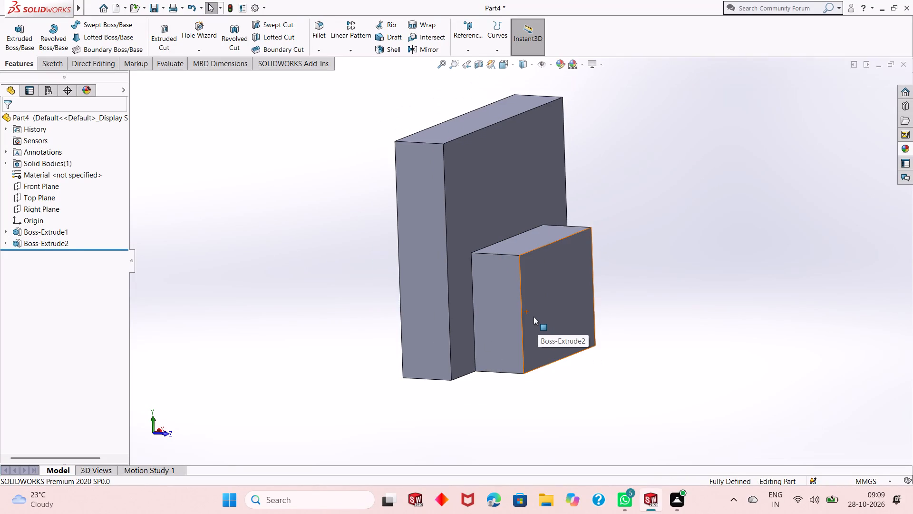
pyautogui.click(539, 267)
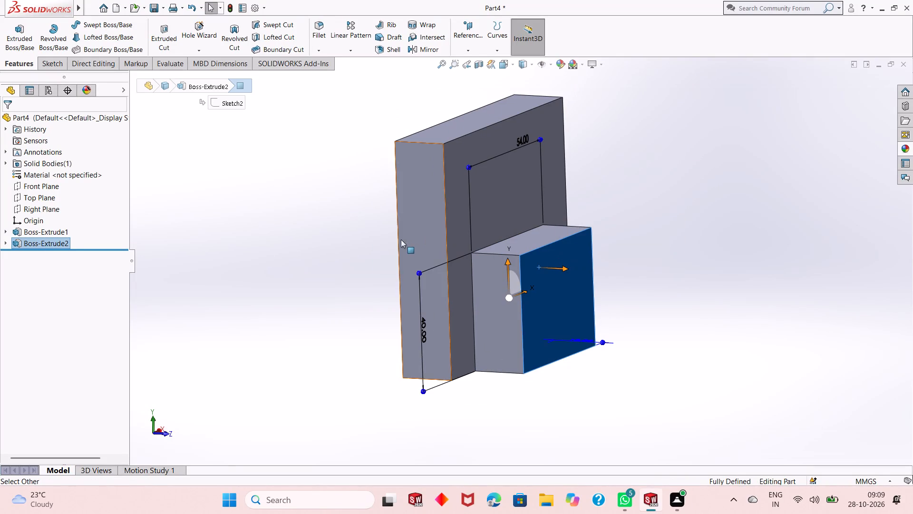
pyautogui.click(239, 249)
pyautogui.moveTo(497, 311); pyautogui.dragTo(450, 337, button='middle')
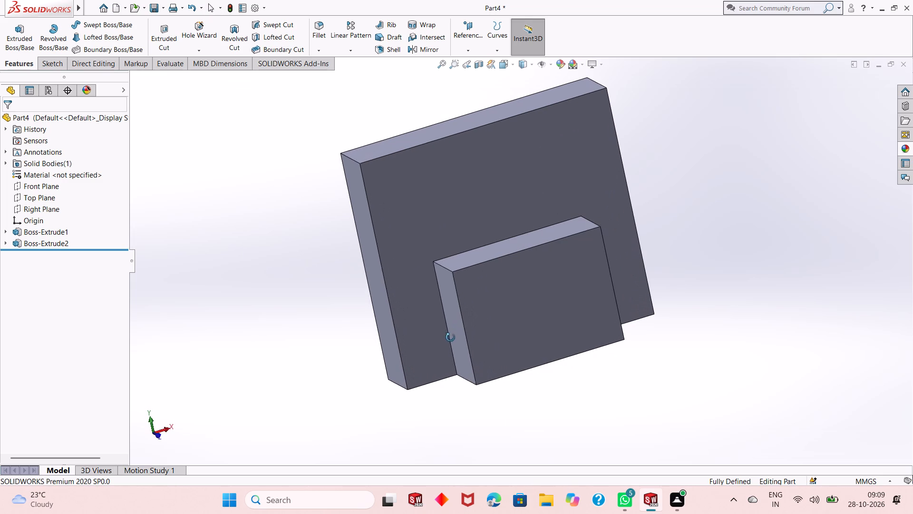
pyautogui.moveTo(450, 337); pyautogui.dragTo(450, 338, button='middle')
pyautogui.moveTo(494, 310); pyautogui.dragTo(484, 316, button='middle')
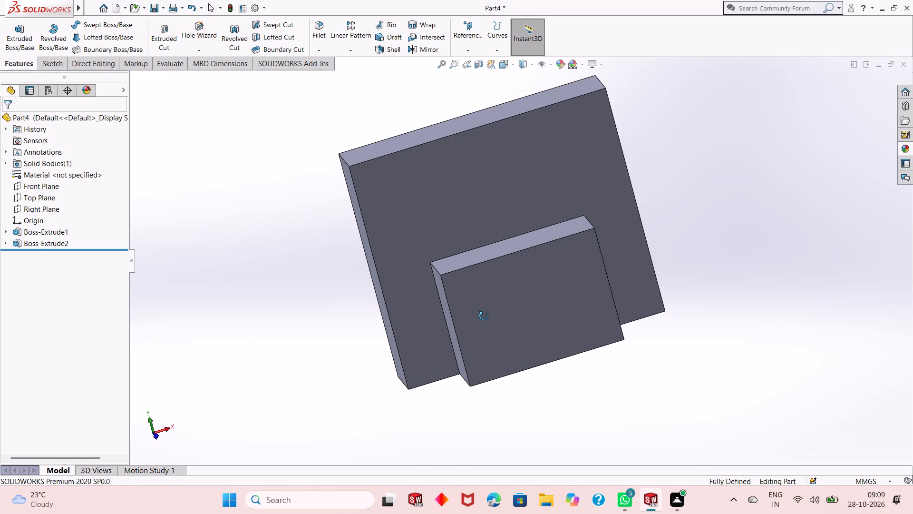
pyautogui.moveTo(484, 316); pyautogui.dragTo(499, 306, button='middle')
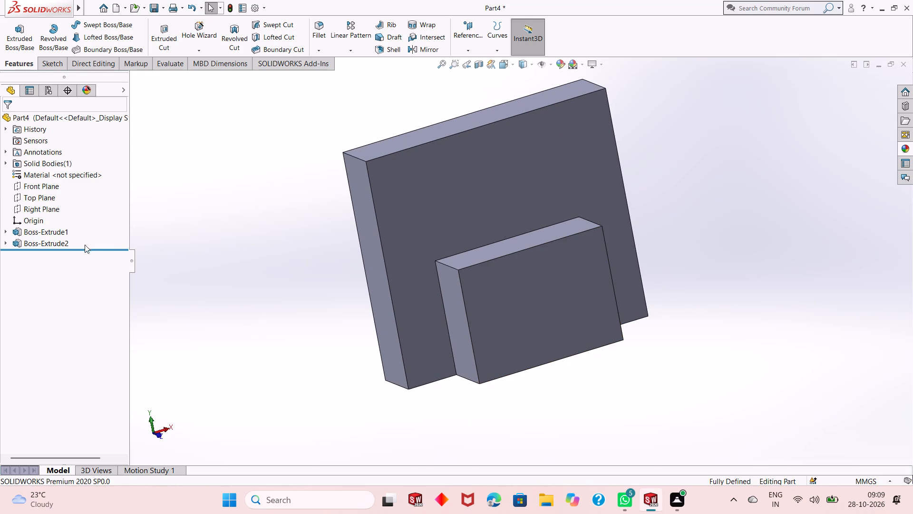
# Edit the base block's sketch and set the rectangle's width to 100 mm.
pyautogui.click(59, 234)
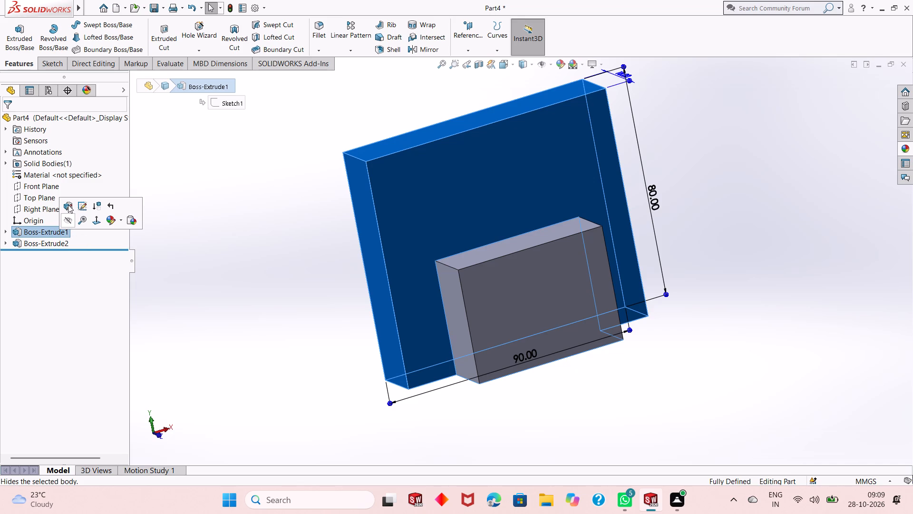
pyautogui.click(85, 201)
pyautogui.doubleClick(525, 357)
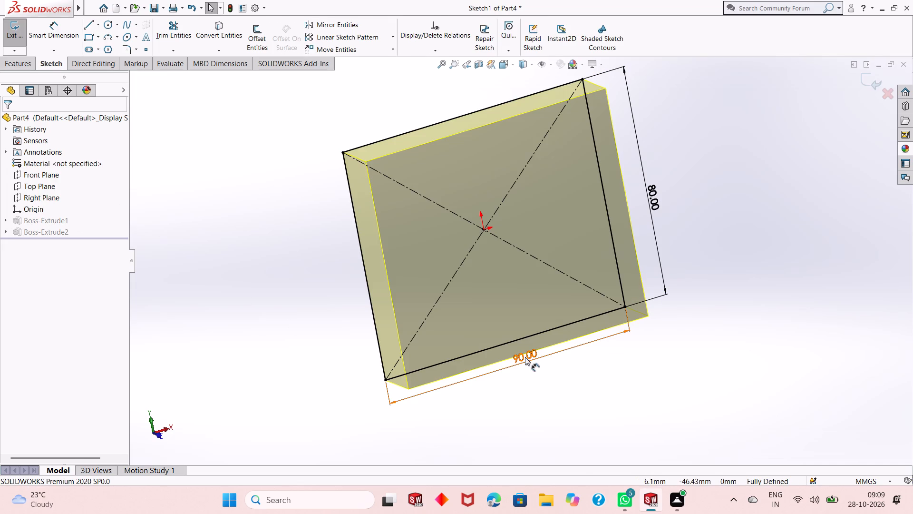
pyautogui.write('100')
pyautogui.press('Return')
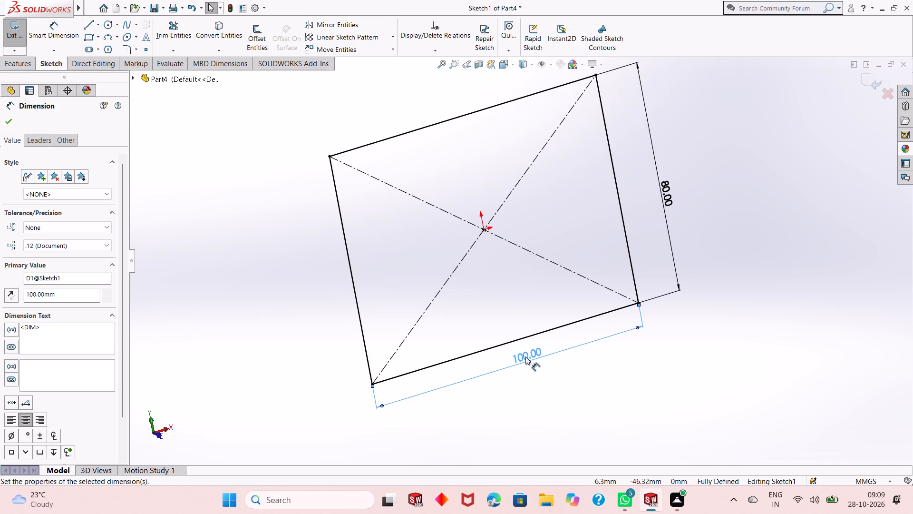
pyautogui.click(6, 119)
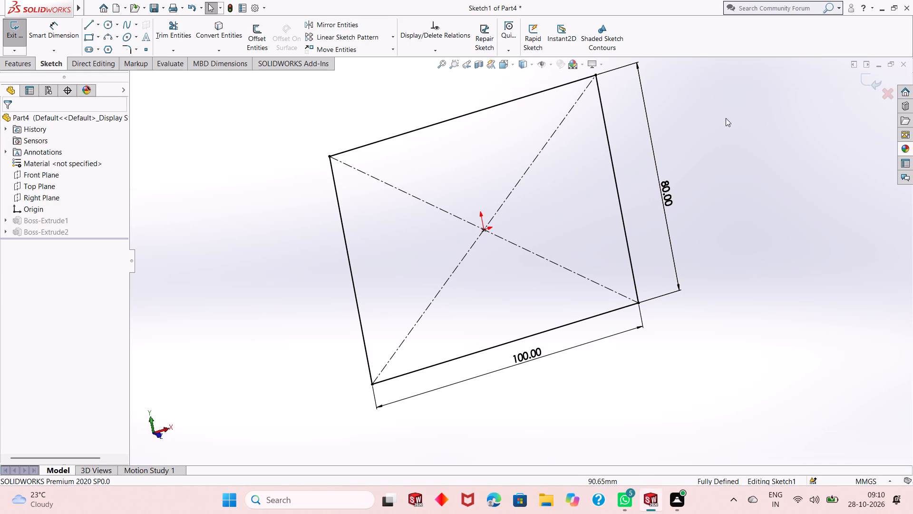
pyautogui.click(866, 77)
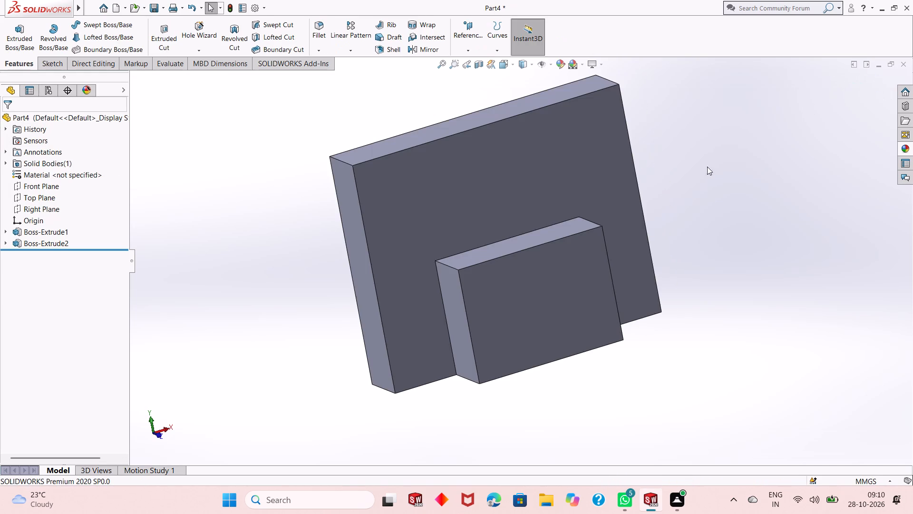
# Examine the widened base block and its front boss from several angles.
pyautogui.scroll(1, 566, 381)
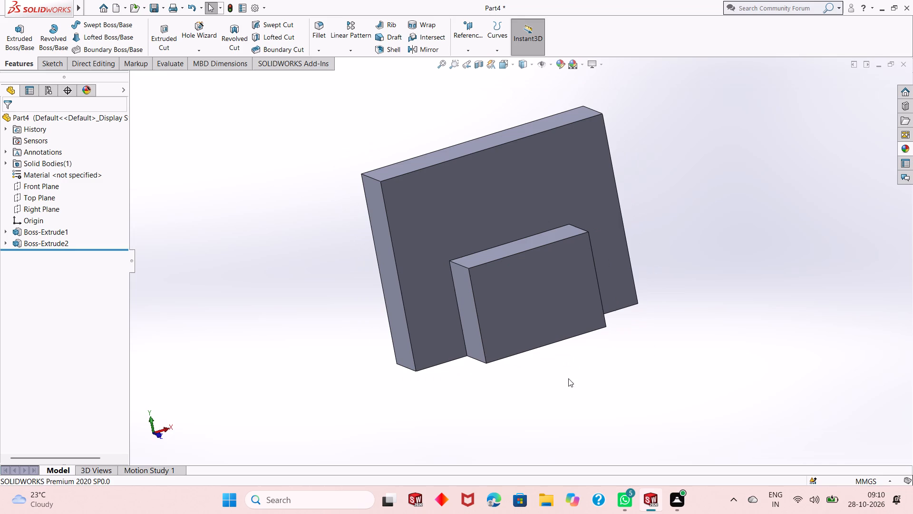
pyautogui.moveTo(577, 359); pyautogui.dragTo(585, 323, button='middle')
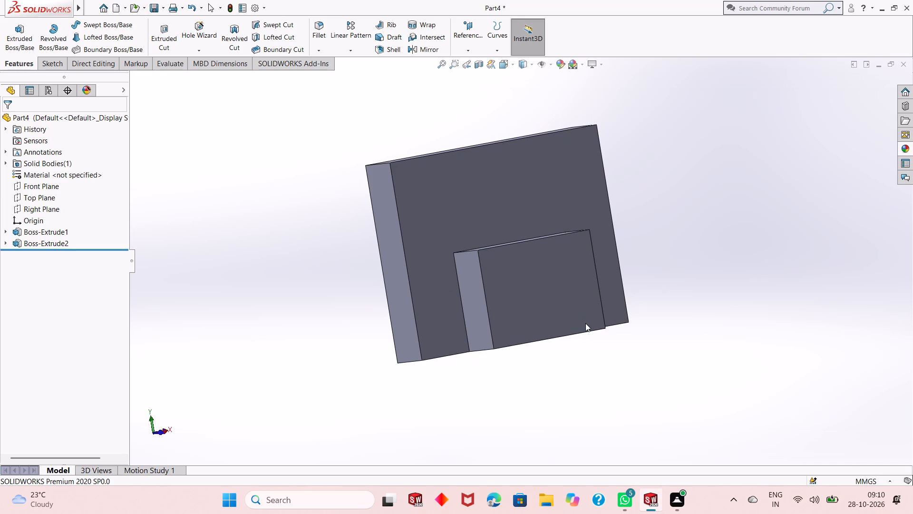
pyautogui.scroll(1, 534, 254)
pyautogui.moveTo(536, 252); pyautogui.dragTo(537, 252, button='middle')
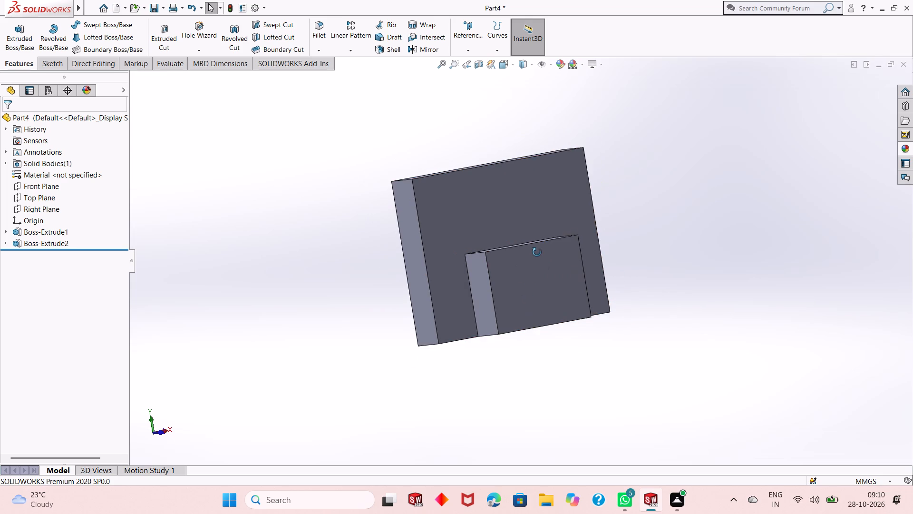
pyautogui.moveTo(537, 252); pyautogui.dragTo(529, 275, button='middle')
pyautogui.scroll(-4, 526, 260)
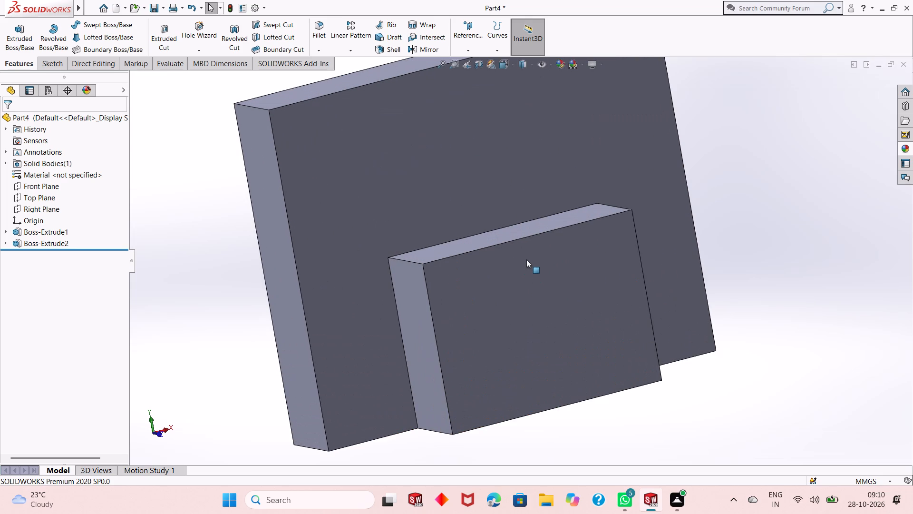
pyautogui.scroll(3, 526, 259)
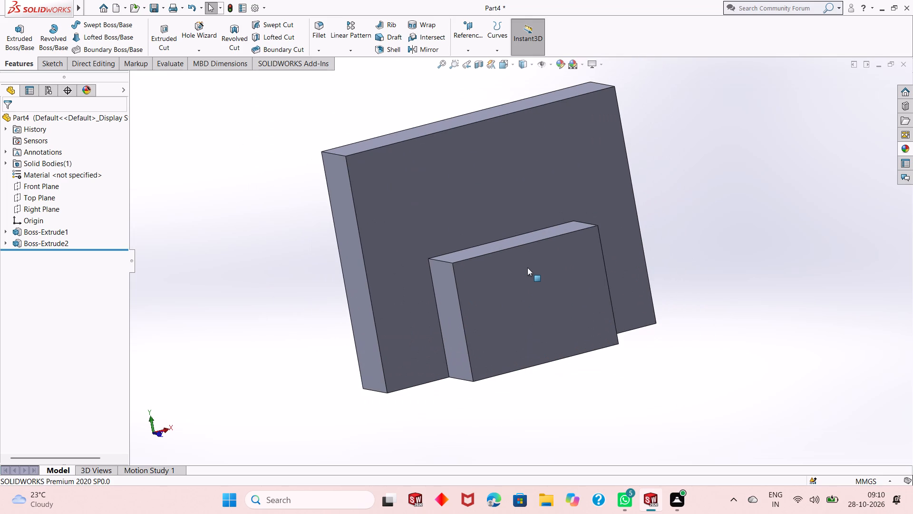
pyautogui.click(527, 267)
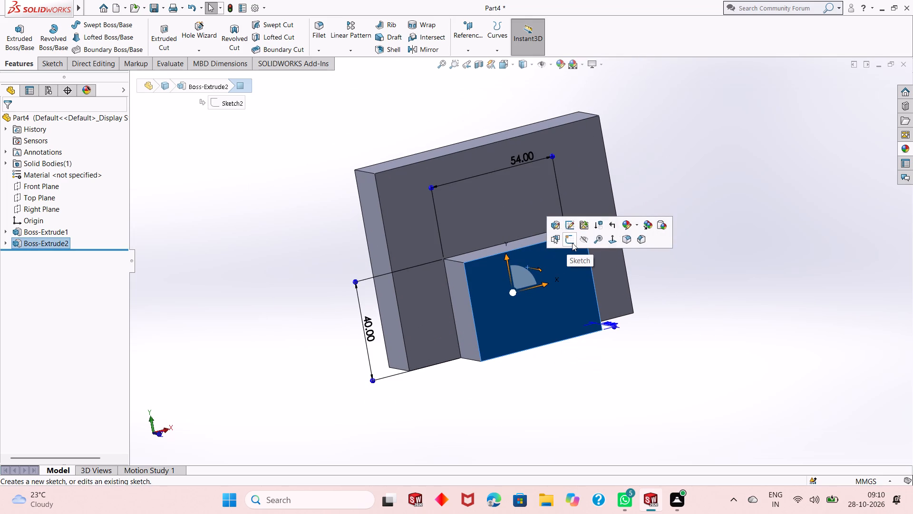
pyautogui.click(718, 288)
pyautogui.moveTo(635, 331); pyautogui.dragTo(619, 306, button='middle')
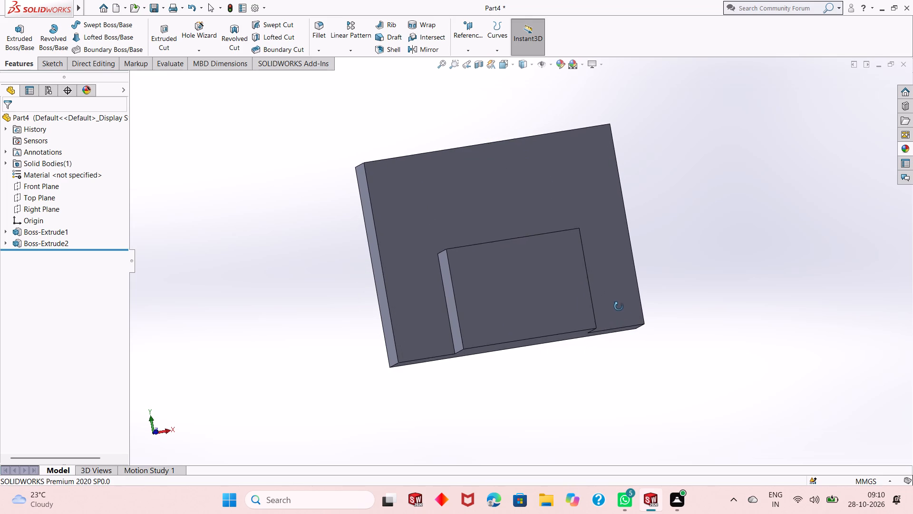
pyautogui.moveTo(619, 306); pyautogui.dragTo(619, 317, button='middle')
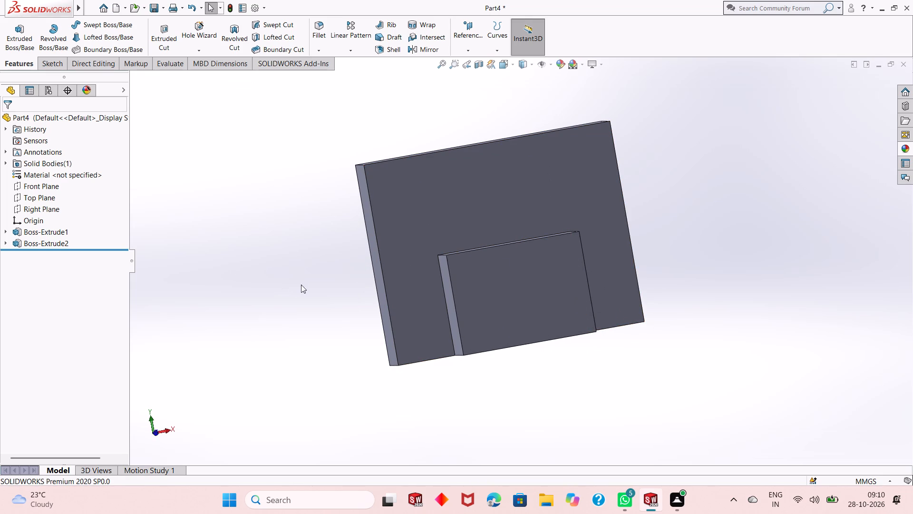
pyautogui.scroll(-1, 395, 288)
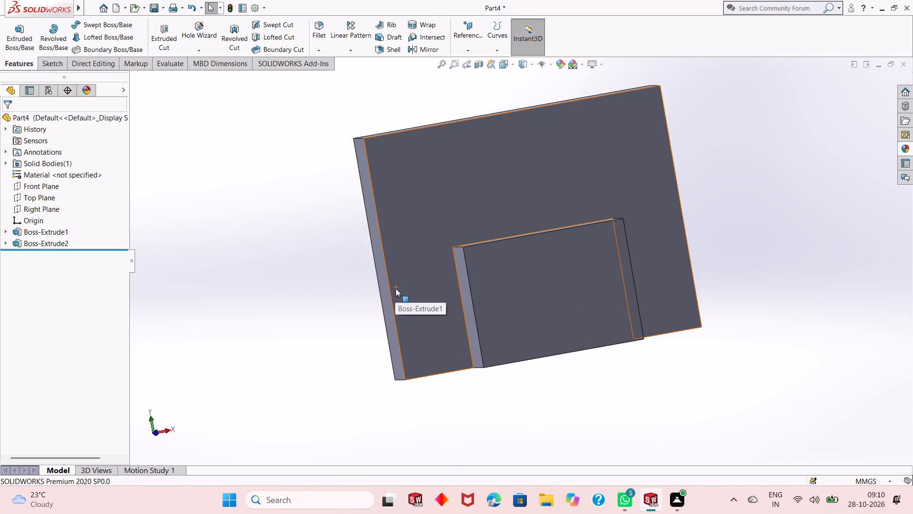
# On the boss's front face, sketch a corner rectangle 54 mm wide and about 14.9 mm high, spanning the face along its top edge.
pyautogui.click(507, 260)
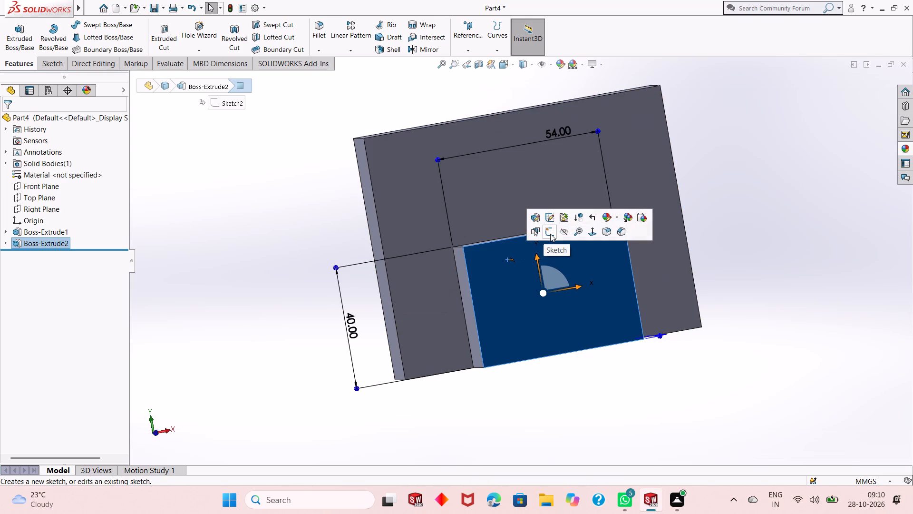
pyautogui.click(550, 234)
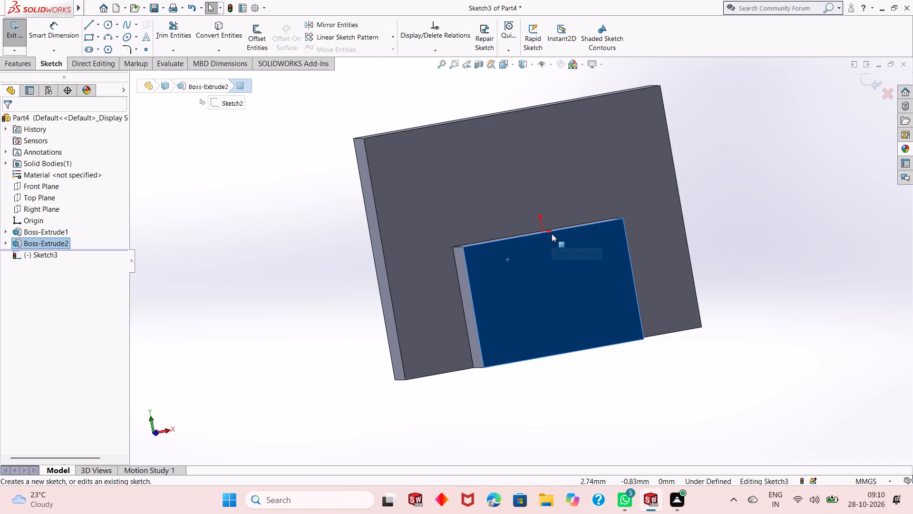
pyautogui.hotkey('ctrl', '8')
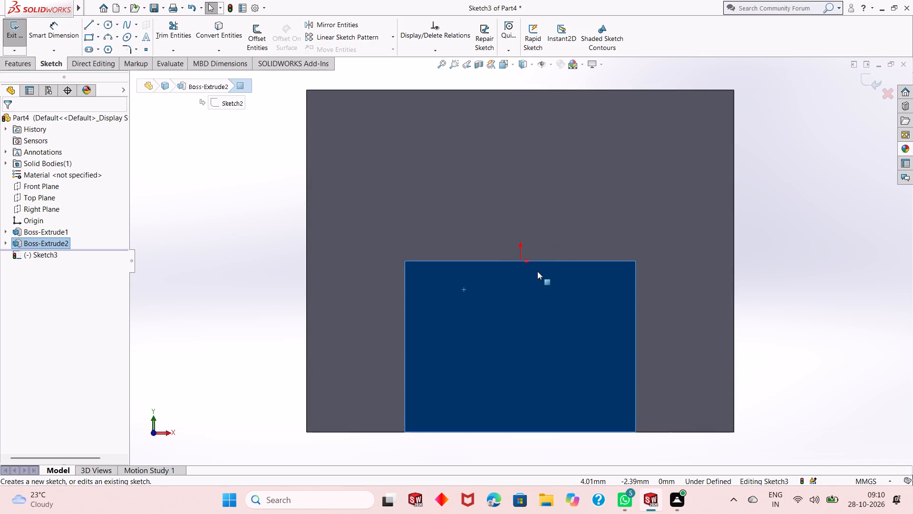
pyautogui.click(222, 226)
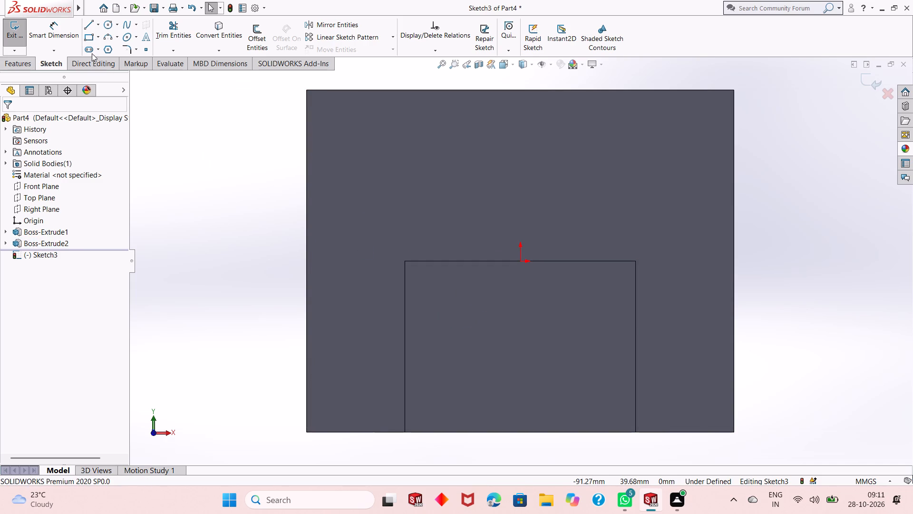
pyautogui.click(88, 35)
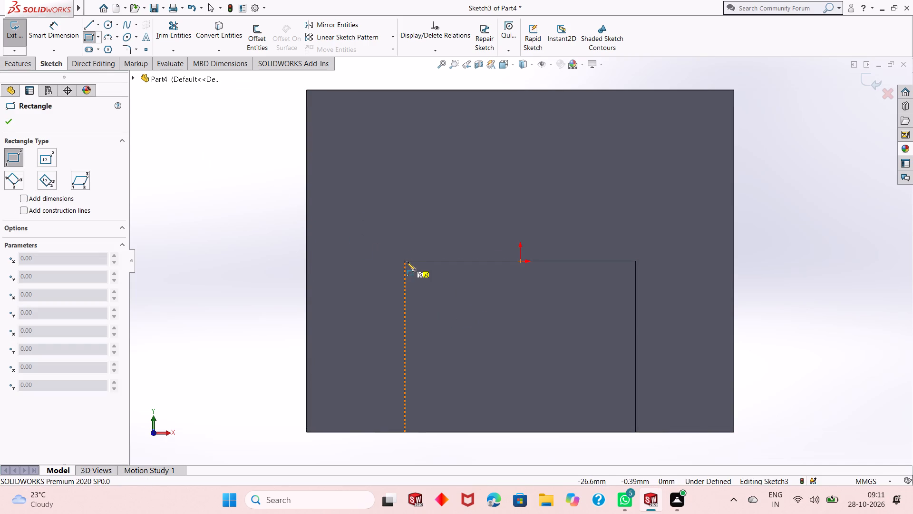
pyautogui.click(405, 261)
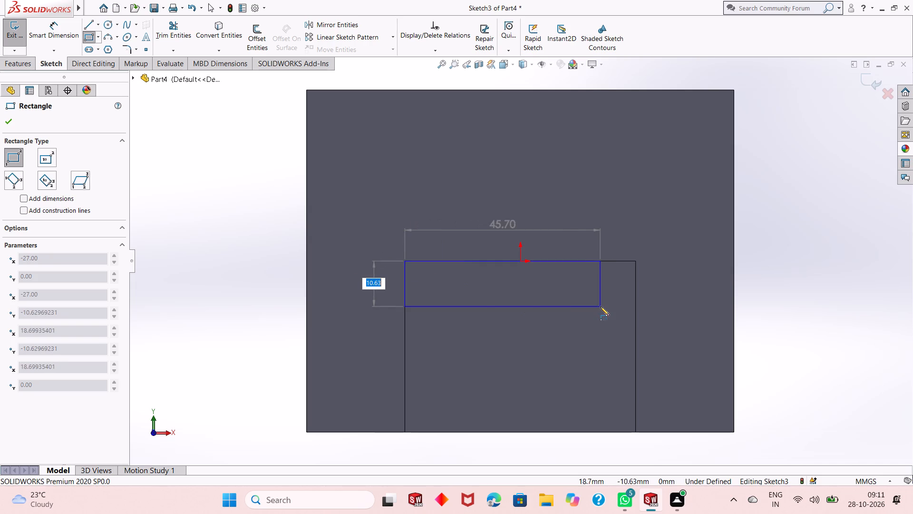
pyautogui.click(637, 325)
pyautogui.rightClick(216, 179)
pyautogui.click(228, 185)
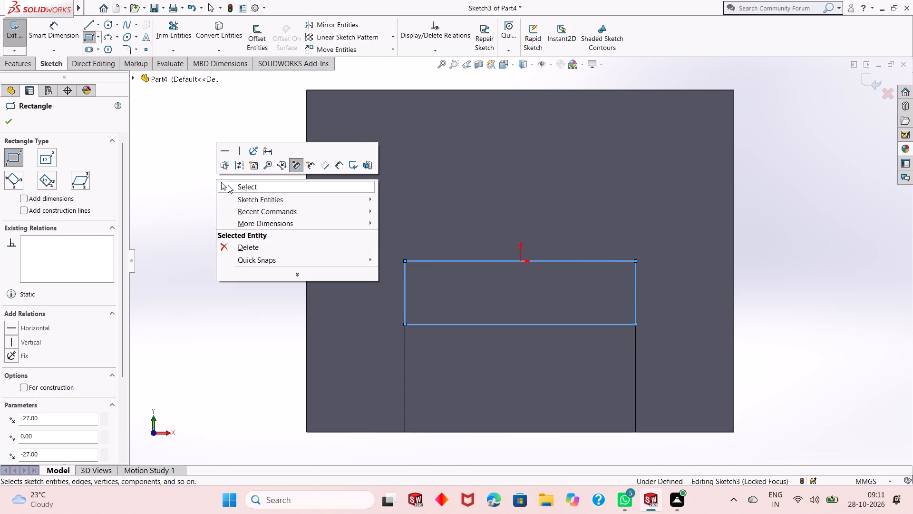
# Dimension the new rectangle's vertical side to 15 mm.
pyautogui.click(50, 31)
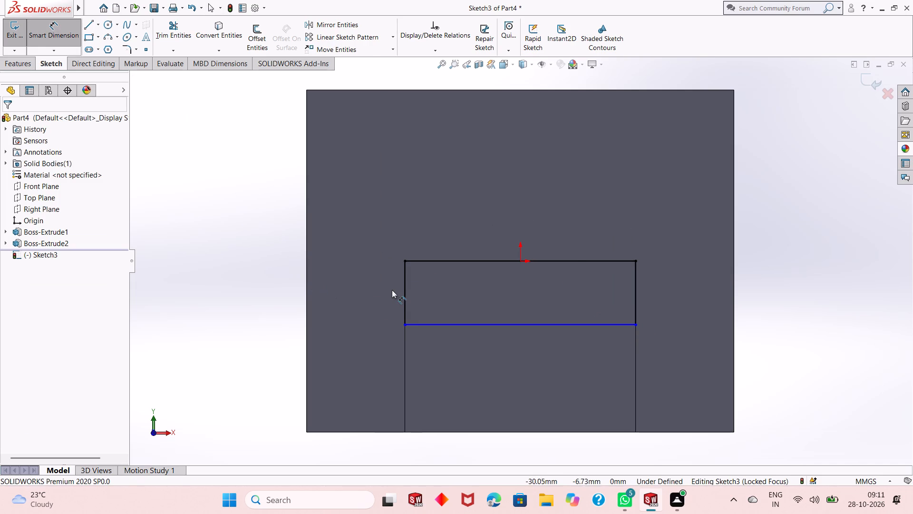
pyautogui.click(404, 276)
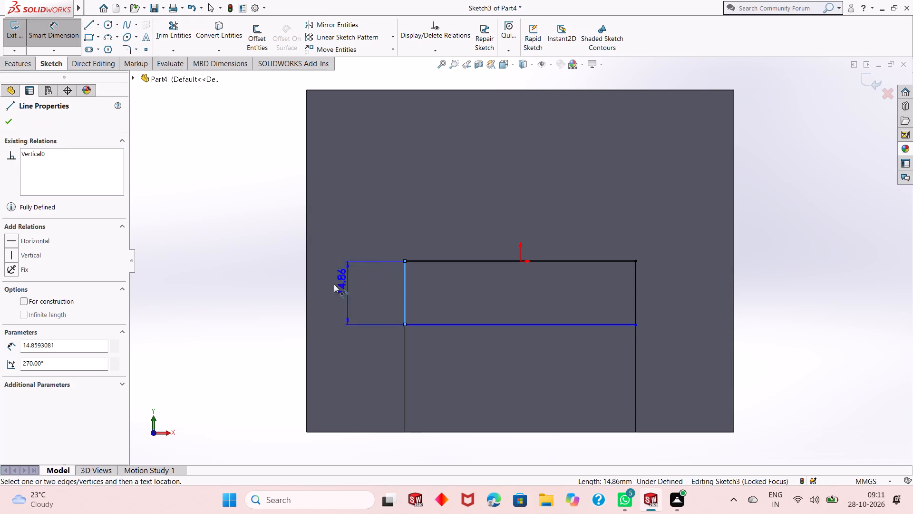
pyautogui.click(269, 300)
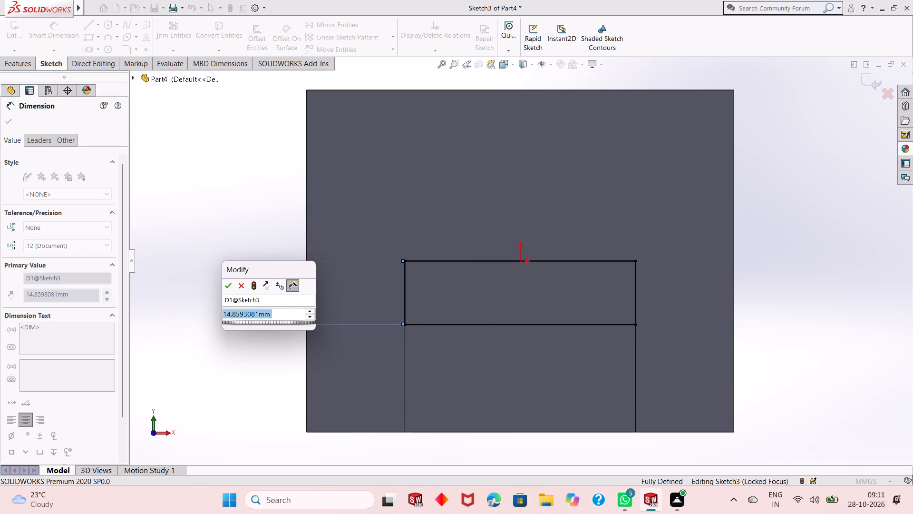
pyautogui.write('15')
pyautogui.press('Return')
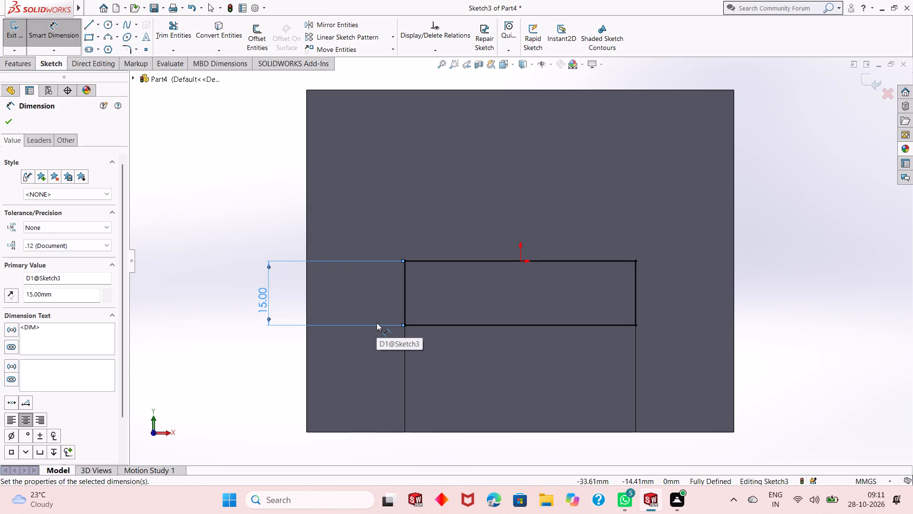
pyautogui.moveTo(206, 343); pyautogui.dragTo(204, 343, button='middle')
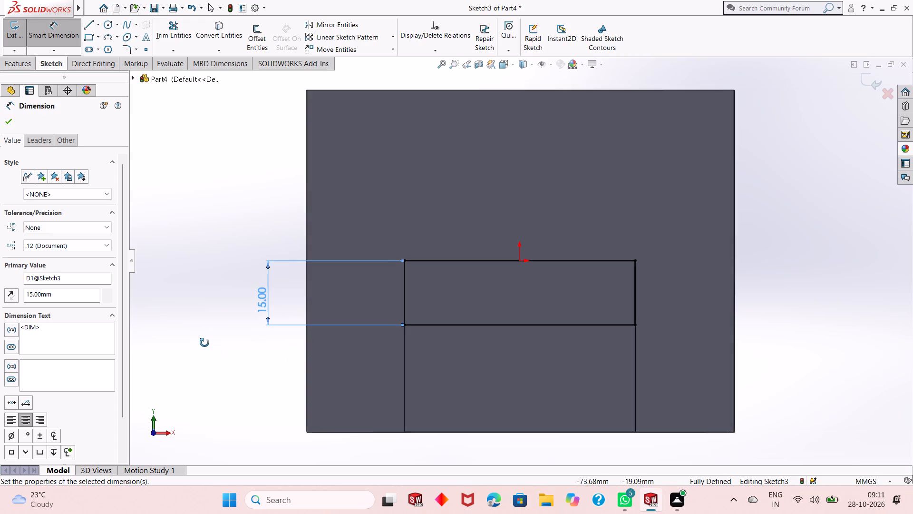
pyautogui.moveTo(204, 343); pyautogui.dragTo(262, 341, button='middle')
pyautogui.scroll(-1, 262, 341)
pyautogui.scroll(1, 262, 340)
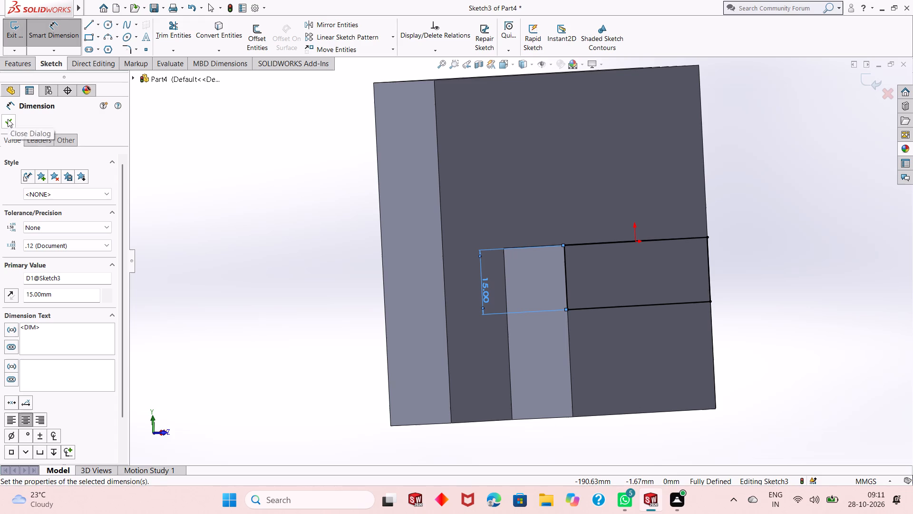
pyautogui.click(8, 119)
# Extrude the 54 by 15 mm rectangle 15 mm outward from the boss's front face, merged with the body.
pyautogui.click(15, 65)
pyautogui.click(19, 37)
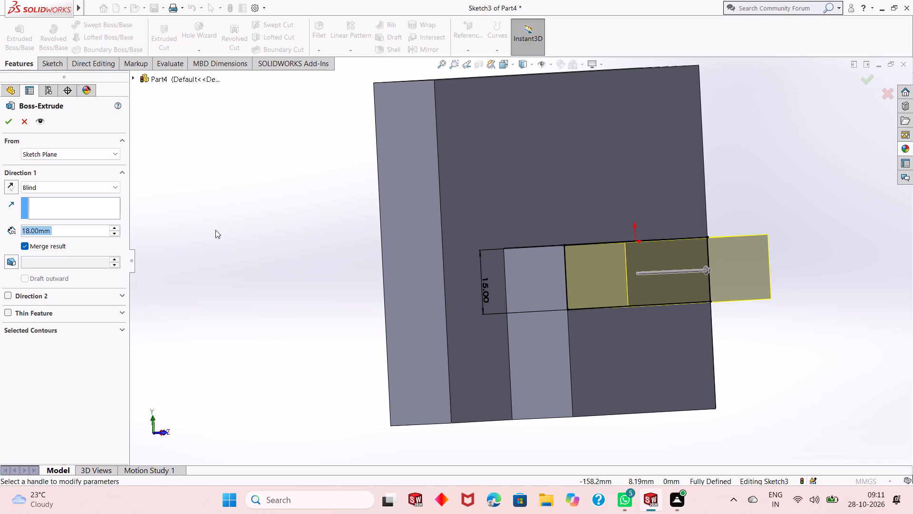
pyautogui.scroll(1, 456, 317)
pyautogui.moveTo(628, 341); pyautogui.dragTo(641, 349, button='middle')
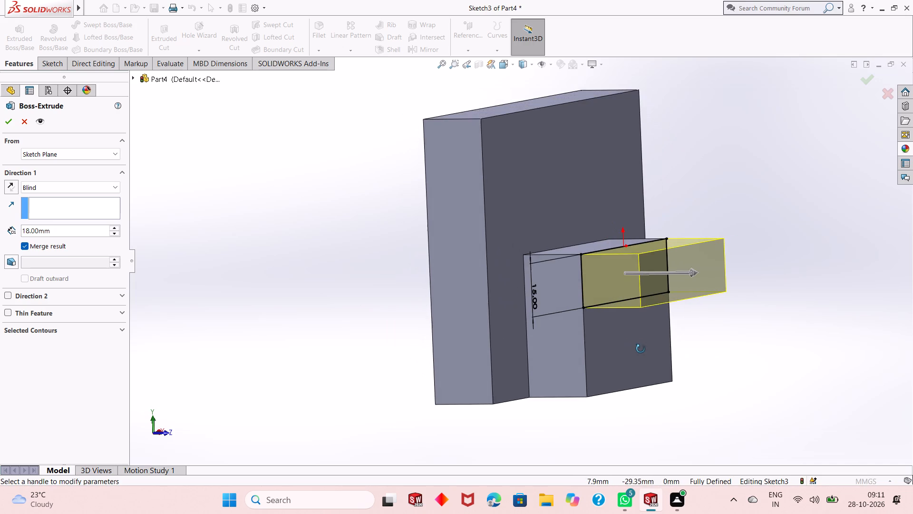
pyautogui.moveTo(641, 349); pyautogui.dragTo(641, 349, button='middle')
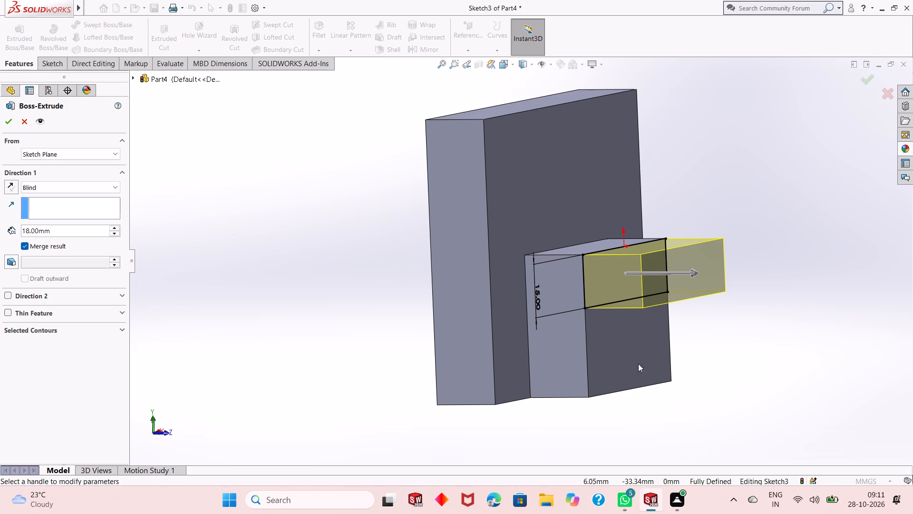
pyautogui.scroll(2, 638, 364)
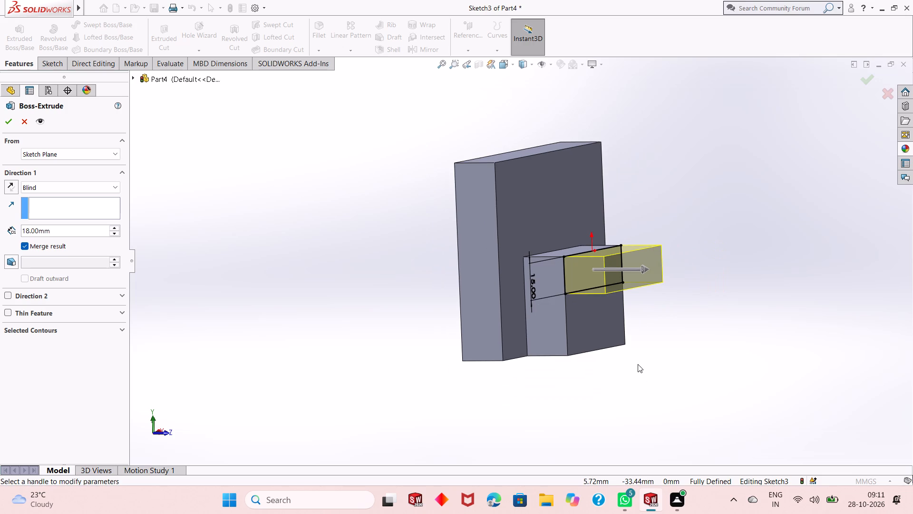
pyautogui.scroll(-1, 634, 354)
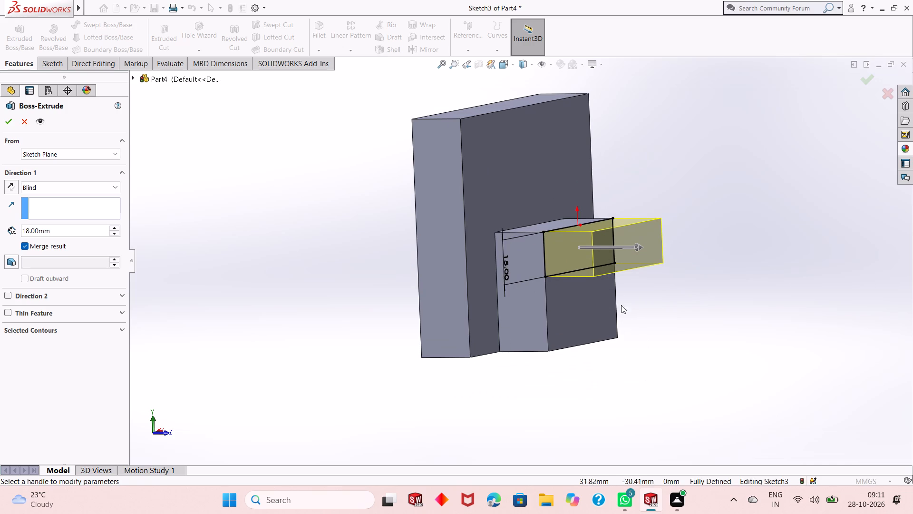
pyautogui.scroll(-2, 613, 279)
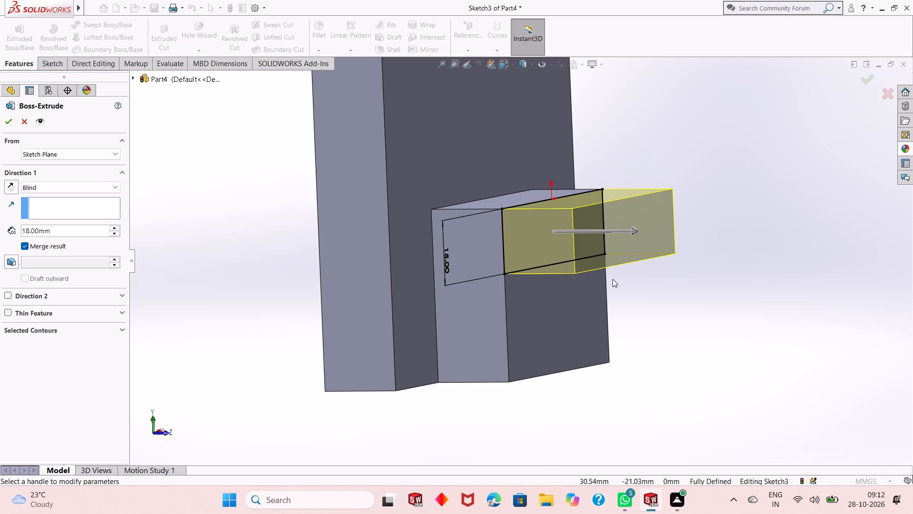
pyautogui.write('15')
pyautogui.doubleClick(70, 233)
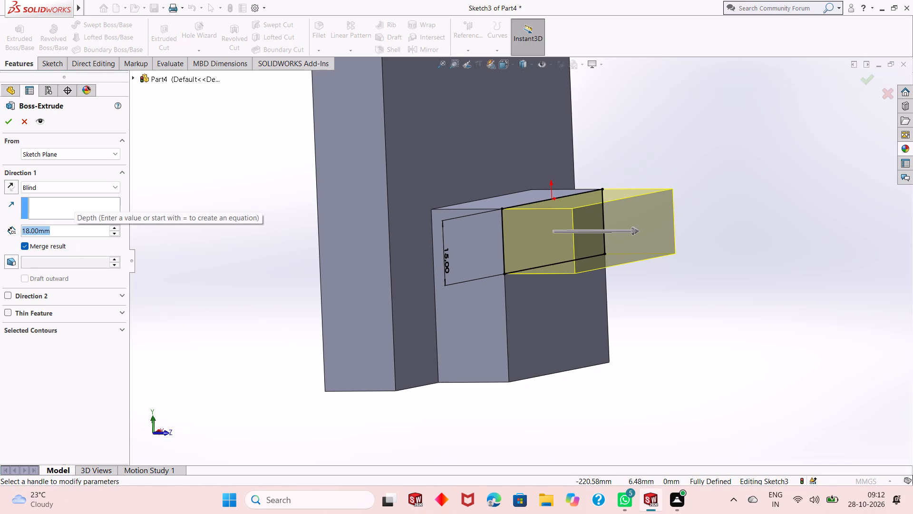
pyautogui.write('15')
pyautogui.press('Return')
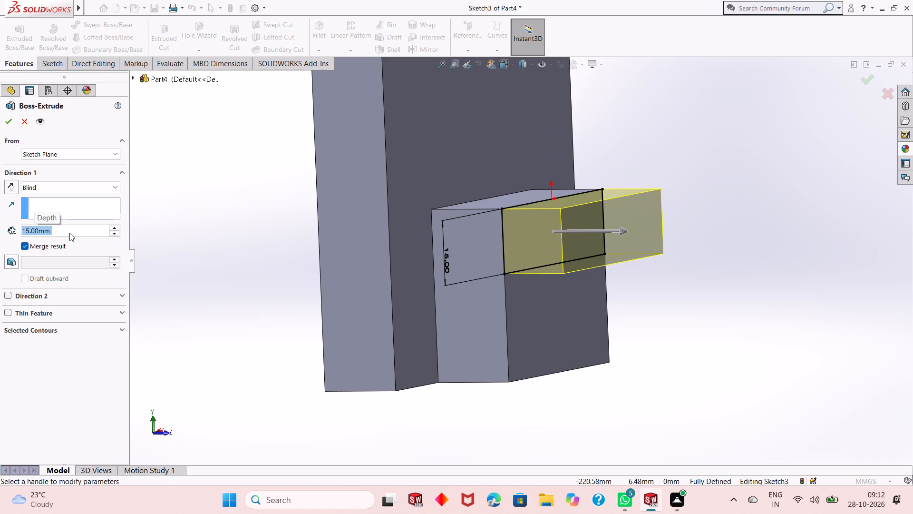
pyautogui.click(10, 126)
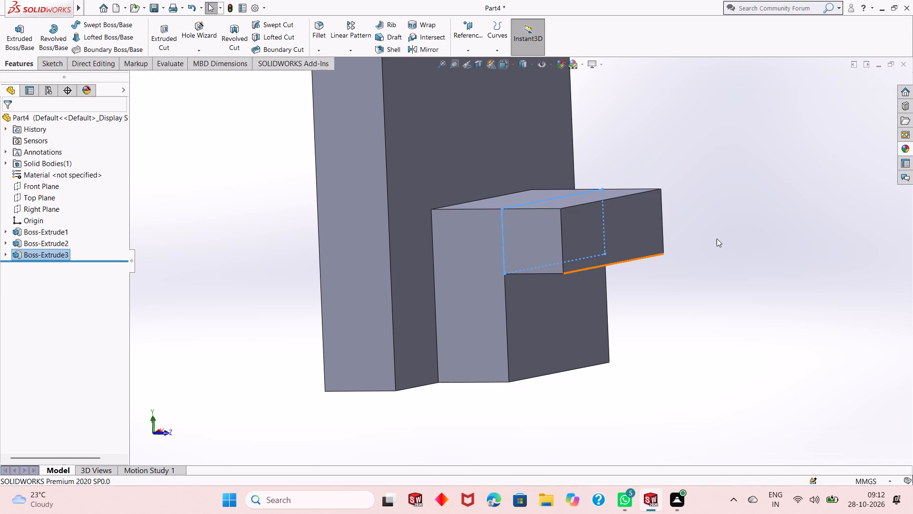
pyautogui.click(717, 238)
# Examine the new projection and the stepped side profile from several angles.
pyautogui.scroll(1, 617, 285)
pyautogui.moveTo(532, 217); pyautogui.dragTo(559, 274, button='middle')
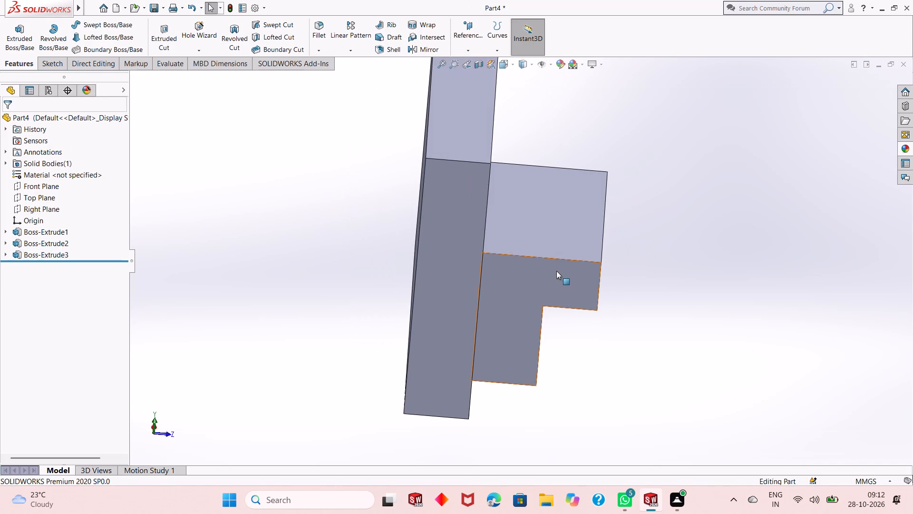
pyautogui.moveTo(549, 266); pyautogui.dragTo(509, 224, button='middle')
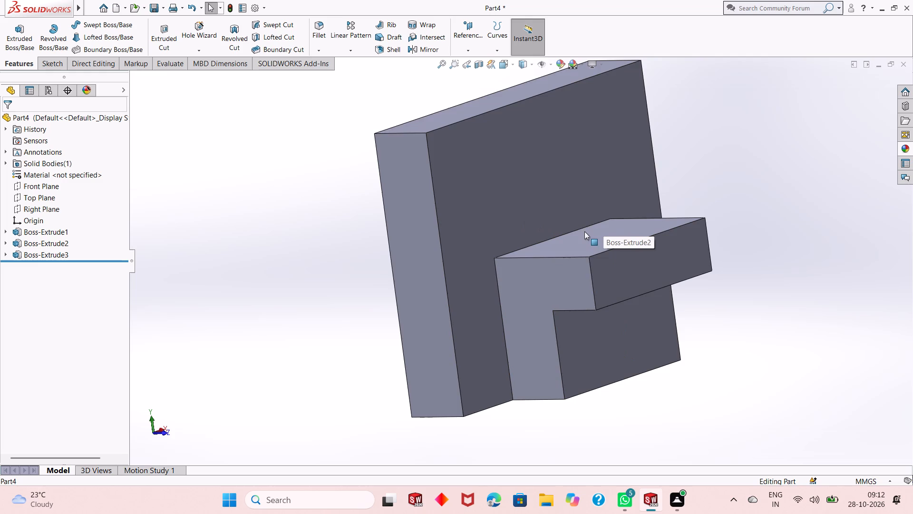
pyautogui.scroll(1, 606, 296)
pyautogui.moveTo(606, 297); pyautogui.dragTo(628, 340, button='middle')
pyautogui.scroll(1, 628, 337)
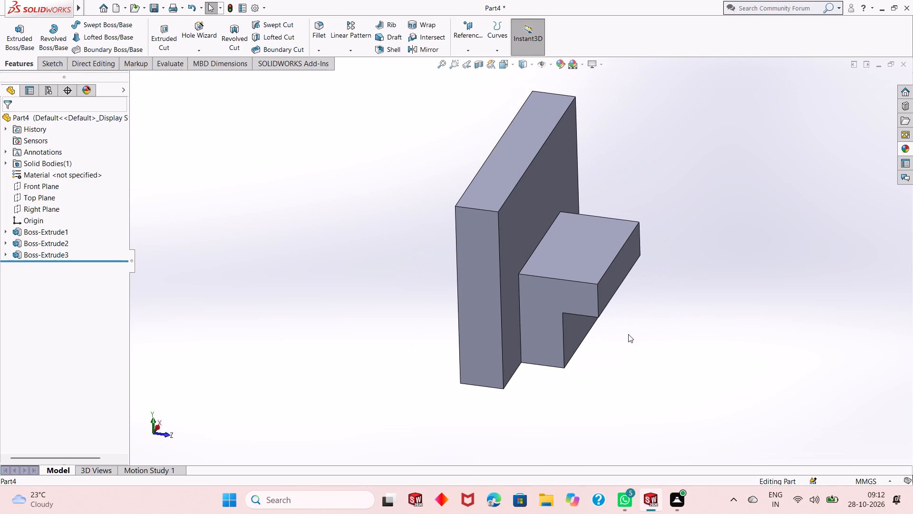
pyautogui.moveTo(636, 330); pyautogui.dragTo(633, 311, button='middle')
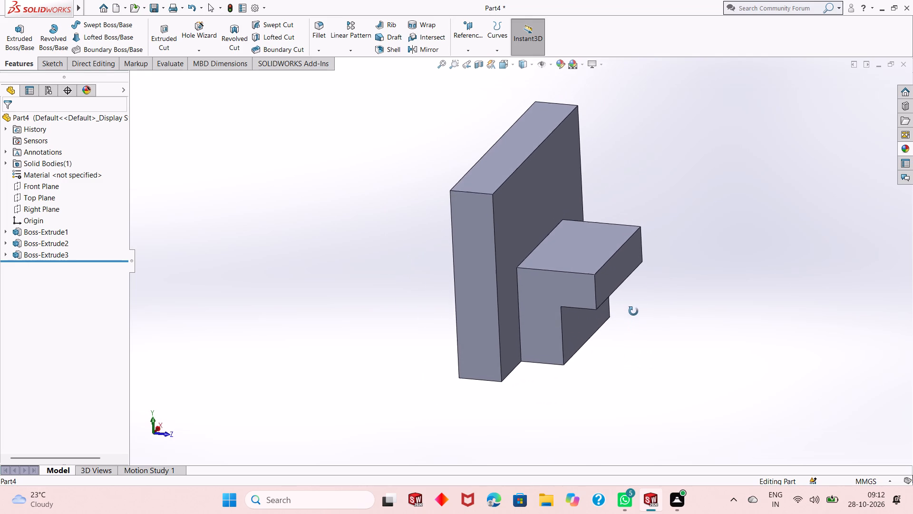
pyautogui.moveTo(633, 311); pyautogui.dragTo(635, 301, button='middle')
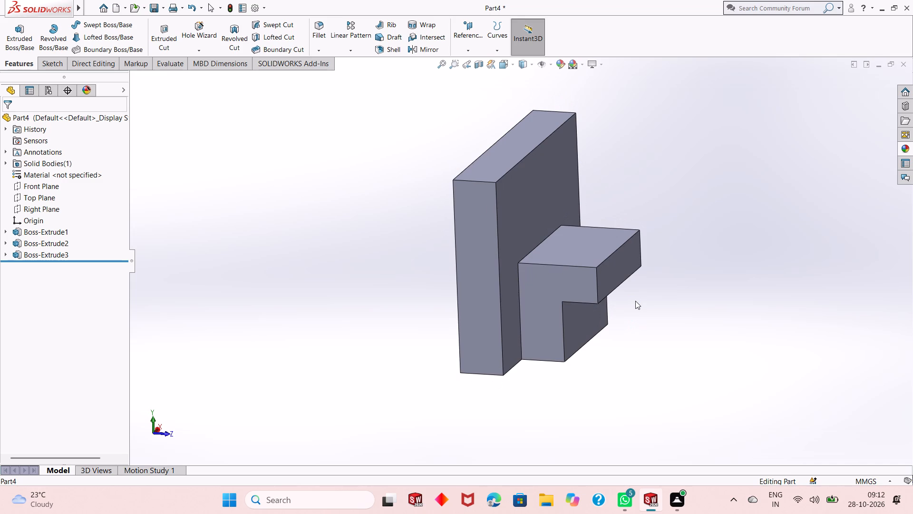
pyautogui.scroll(2, 607, 297)
pyautogui.scroll(-2, 559, 196)
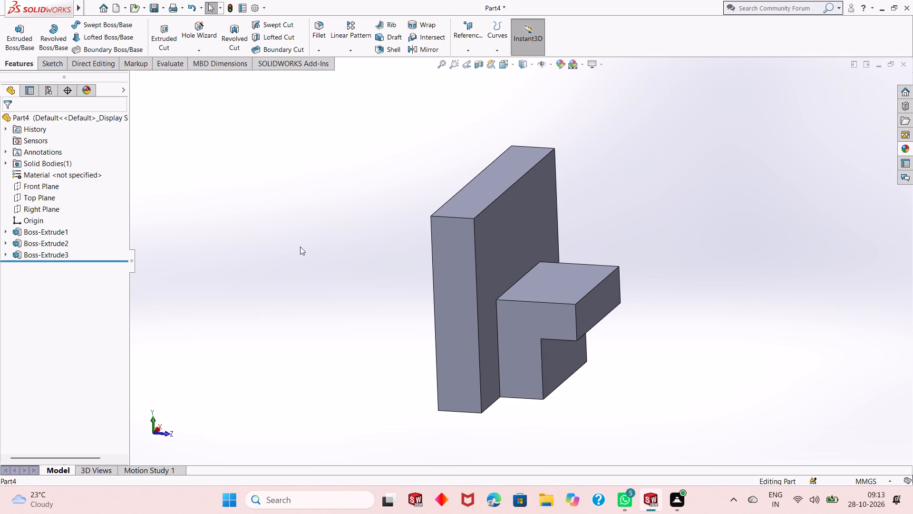
# Edit the top projection's extrusion and set its blind depth to 40-18, giving 22 mm.
pyautogui.click(42, 255)
pyautogui.click(50, 226)
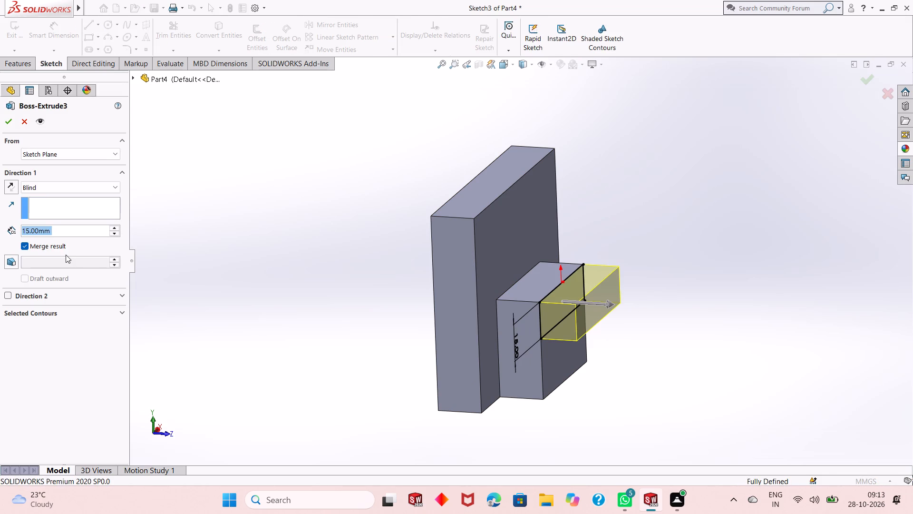
pyautogui.write('40-1')
pyautogui.press('8')
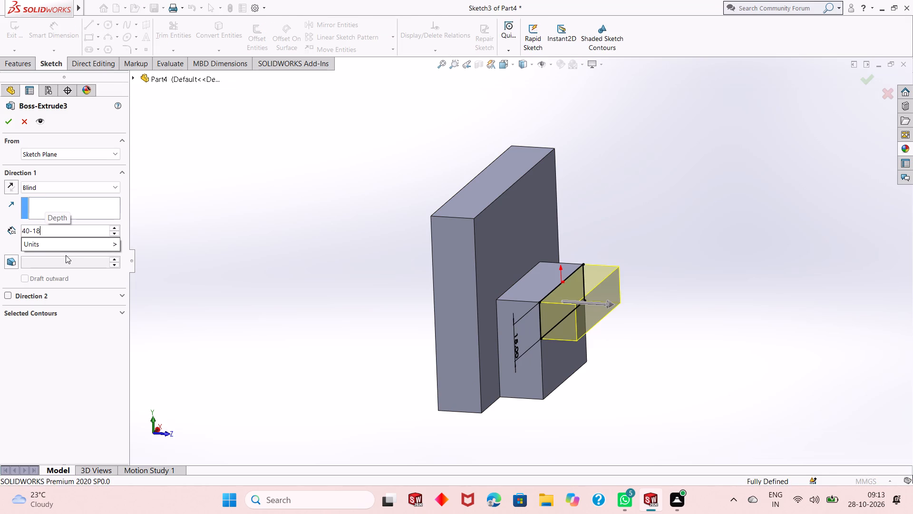
pyautogui.press('Return')
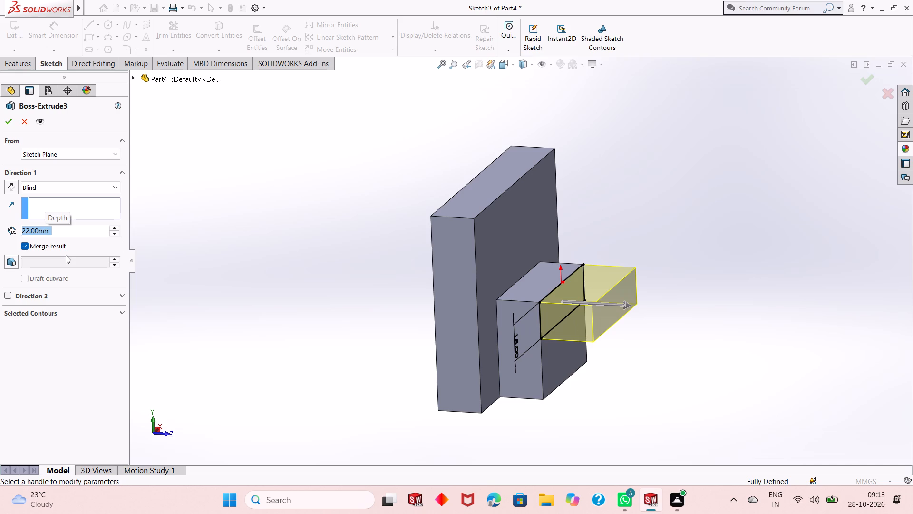
pyautogui.press('Return')
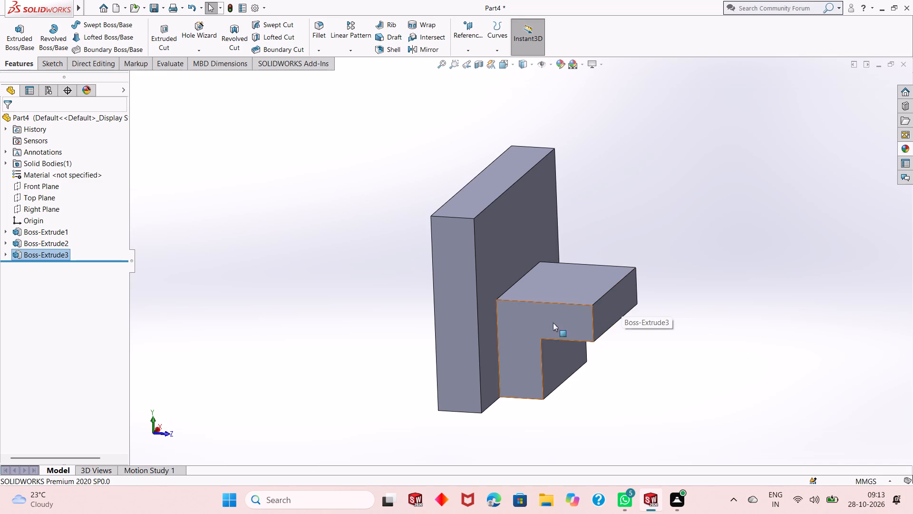
# Start a new sketch on the Right Plane and face it squarely with the projection pointing away from the origin.
pyautogui.scroll(1, 470, 361)
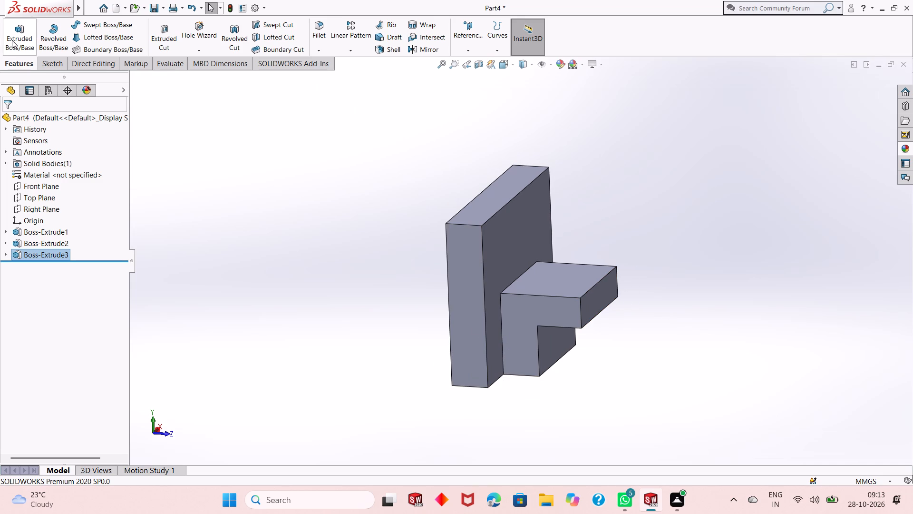
pyautogui.click(51, 63)
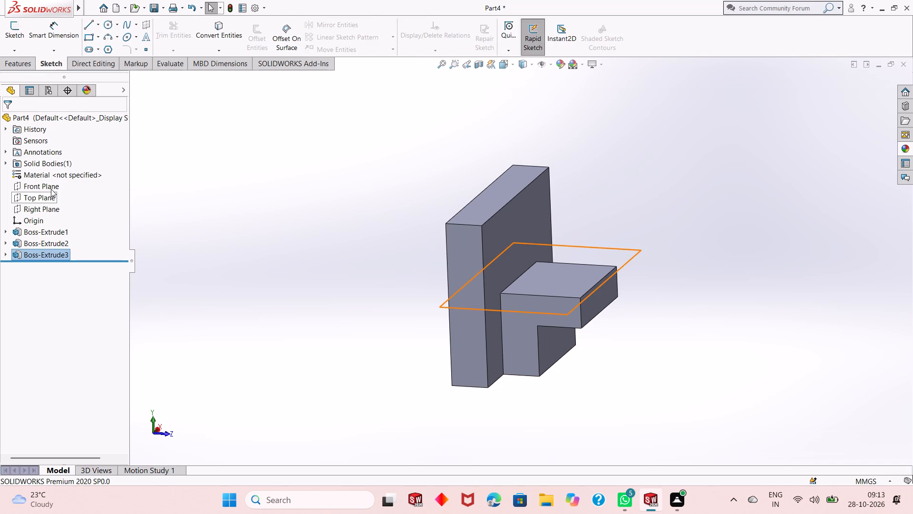
pyautogui.click(51, 207)
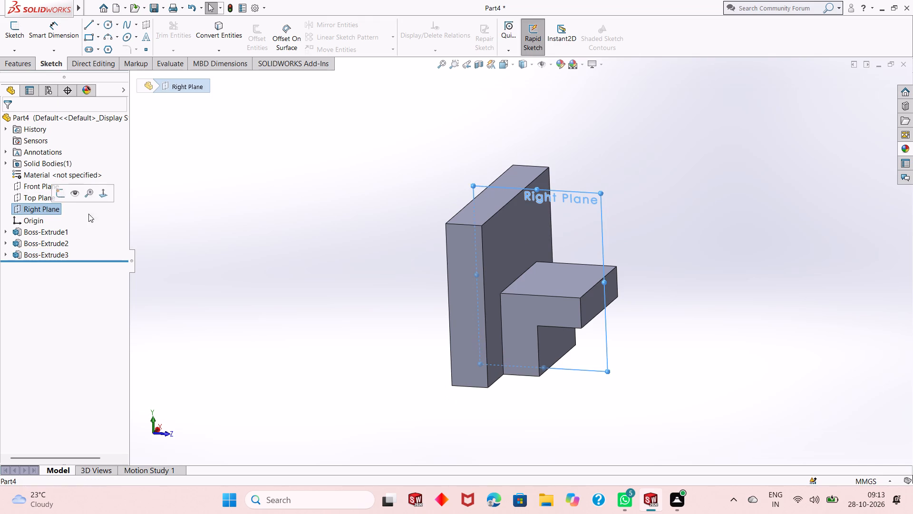
pyautogui.moveTo(411, 311); pyautogui.dragTo(420, 362, button='middle')
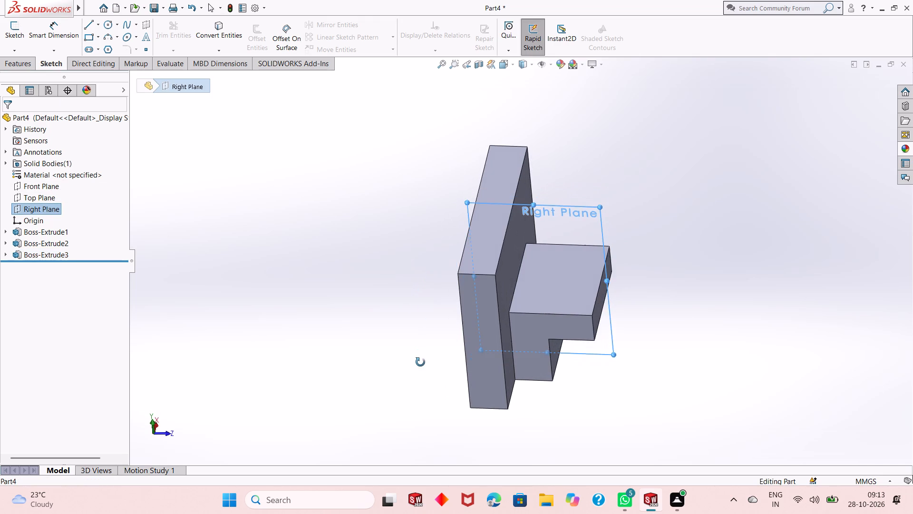
pyautogui.moveTo(420, 362); pyautogui.dragTo(414, 301, button='middle')
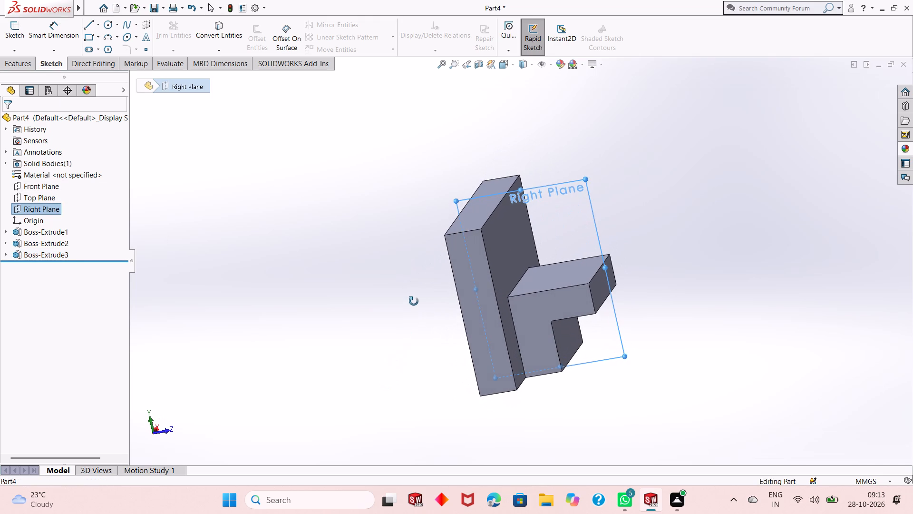
pyautogui.moveTo(414, 301); pyautogui.dragTo(409, 291, button='middle')
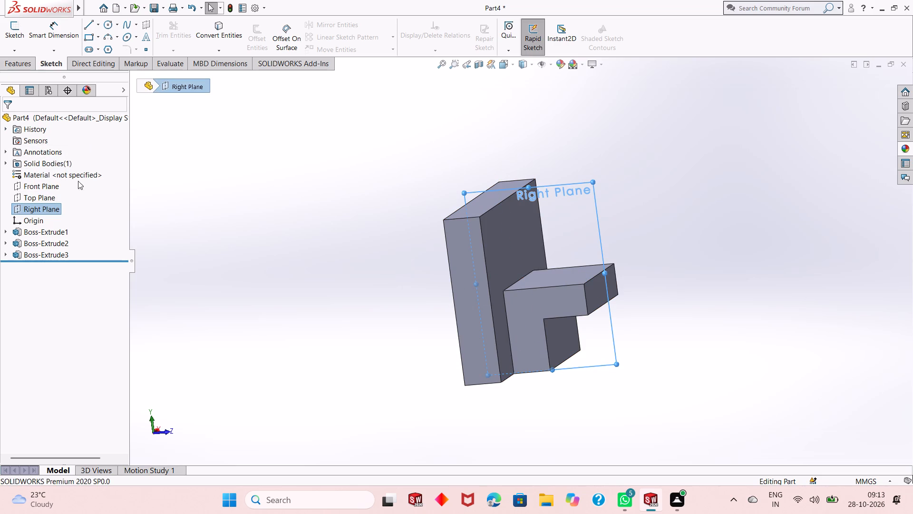
pyautogui.rightClick(52, 208)
pyautogui.click(66, 193)
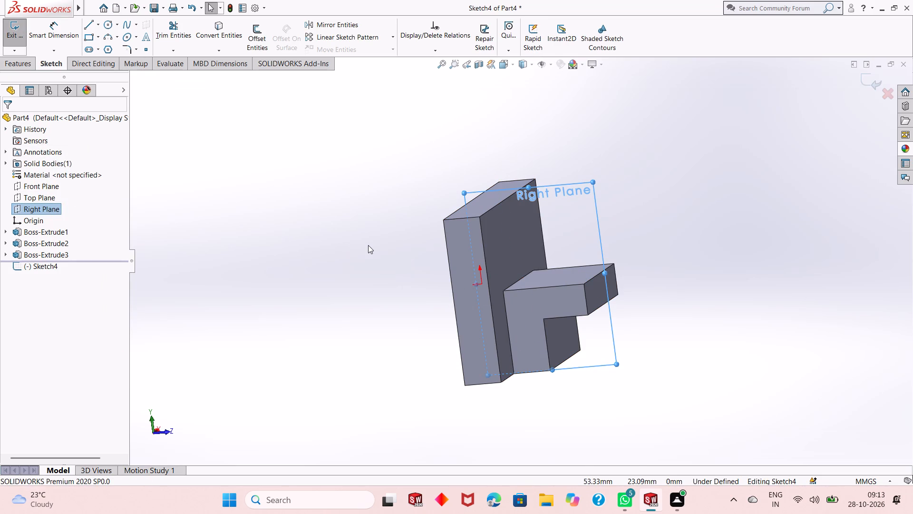
pyautogui.hotkey('ctrl', '8')
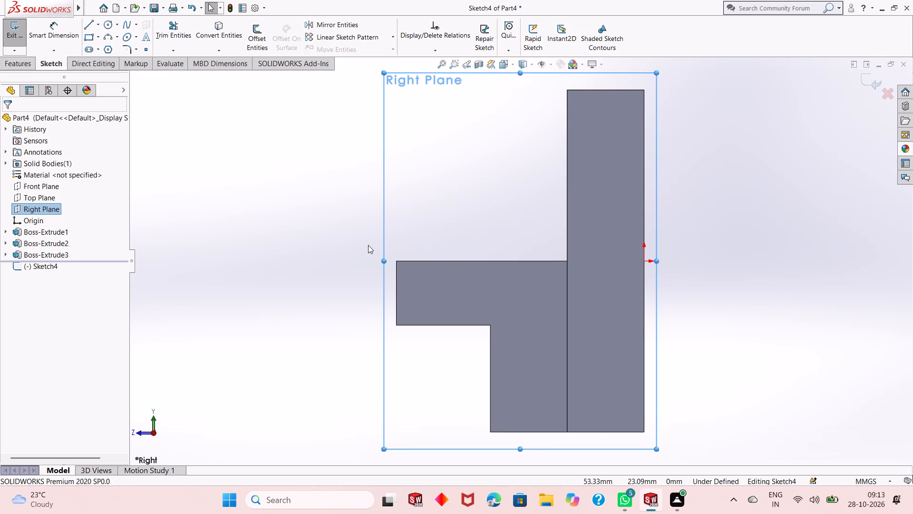
pyautogui.hotkey('ctrl', '8')
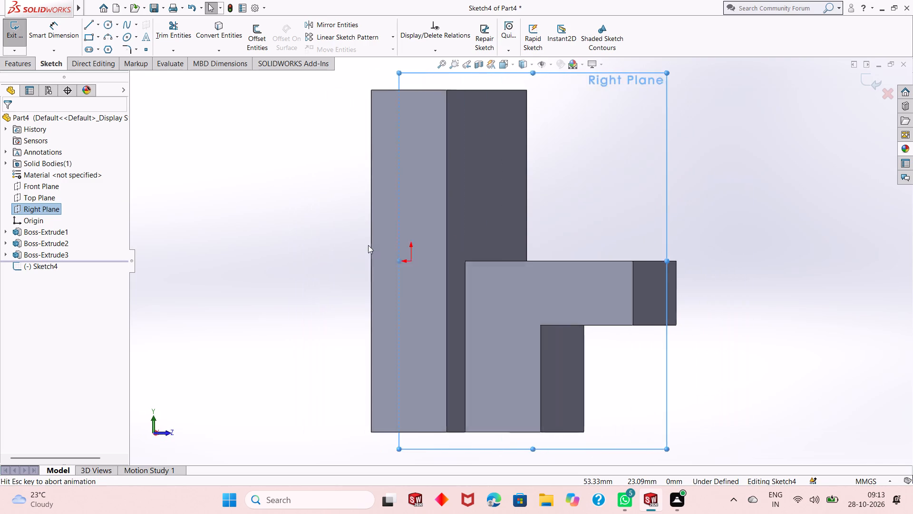
pyautogui.scroll(1, 369, 286)
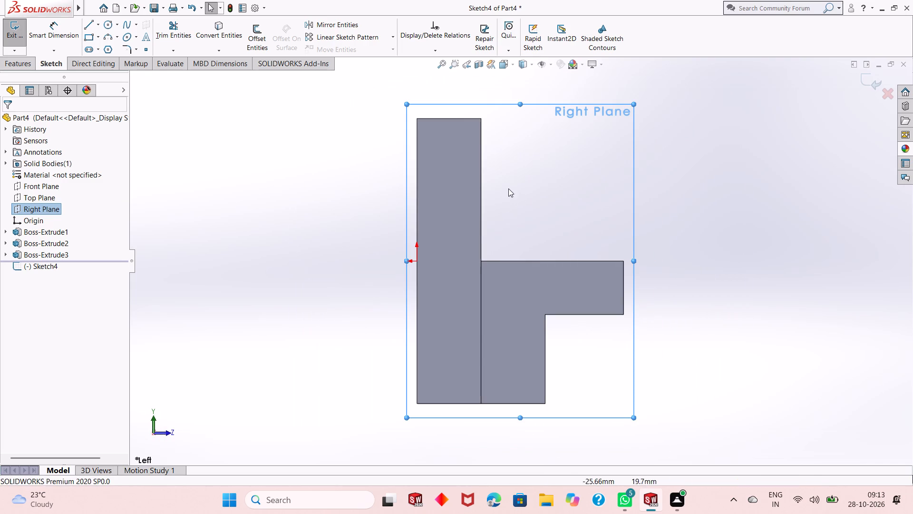
pyautogui.scroll(2, 466, 220)
pyautogui.scroll(-1, 511, 194)
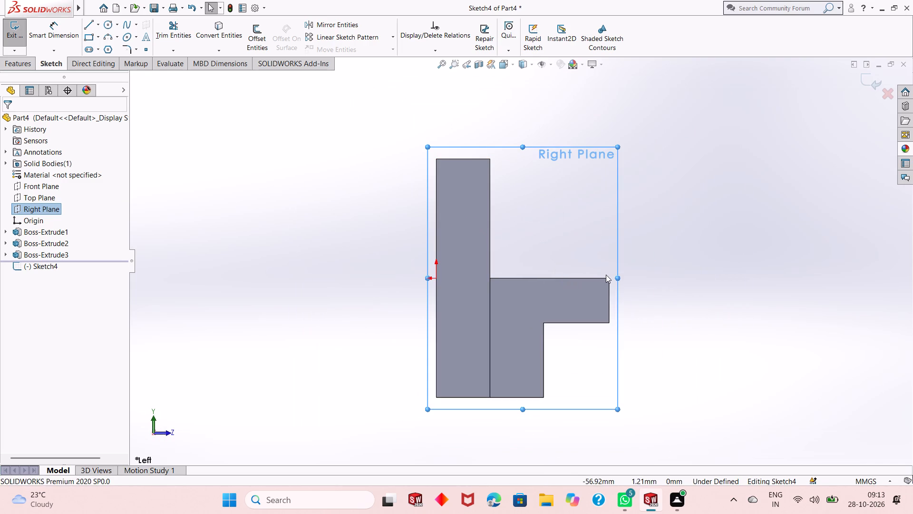
# Stretch the Right Plane's displayed border outward beyond the end of the projection.
pyautogui.click(617, 281)
pyautogui.moveTo(620, 275); pyautogui.dragTo(675, 273)
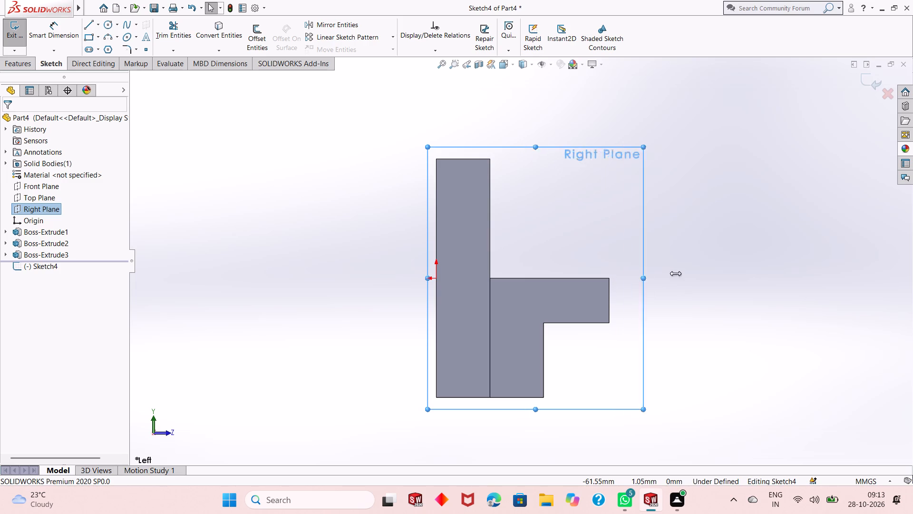
pyautogui.moveTo(675, 273); pyautogui.dragTo(814, 266)
pyautogui.click(834, 257)
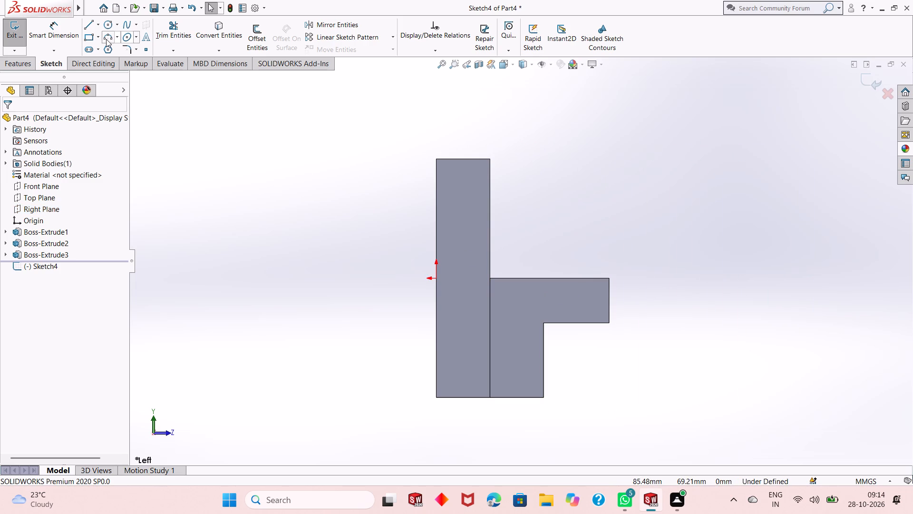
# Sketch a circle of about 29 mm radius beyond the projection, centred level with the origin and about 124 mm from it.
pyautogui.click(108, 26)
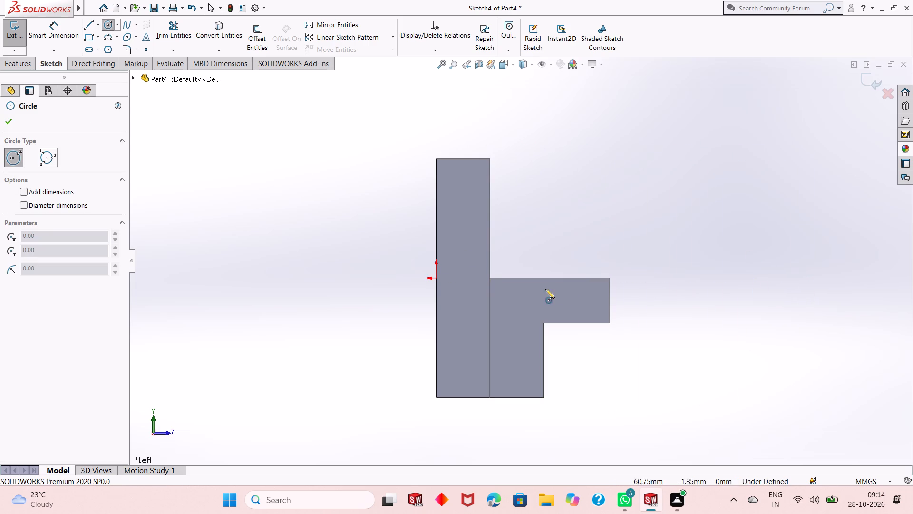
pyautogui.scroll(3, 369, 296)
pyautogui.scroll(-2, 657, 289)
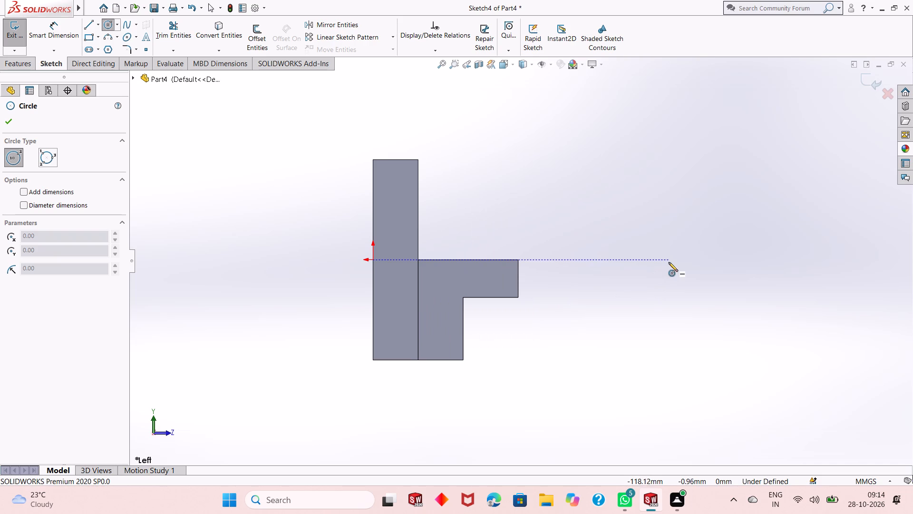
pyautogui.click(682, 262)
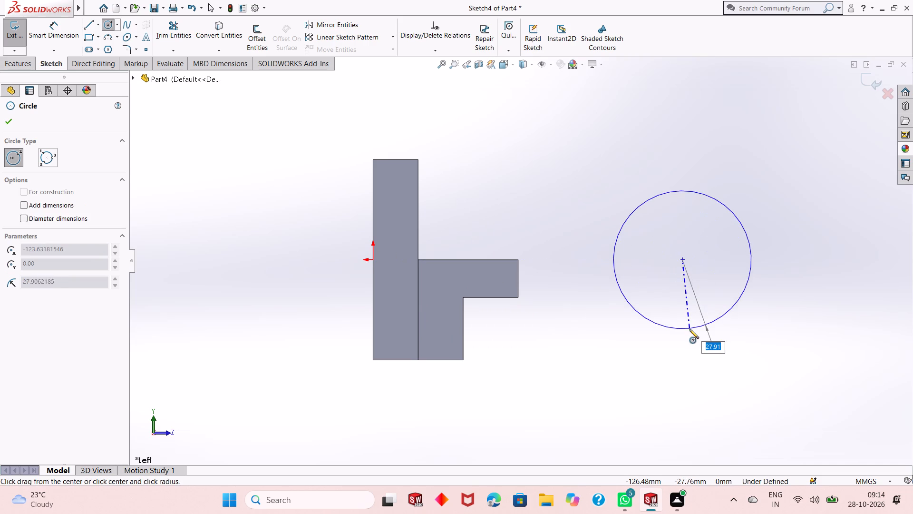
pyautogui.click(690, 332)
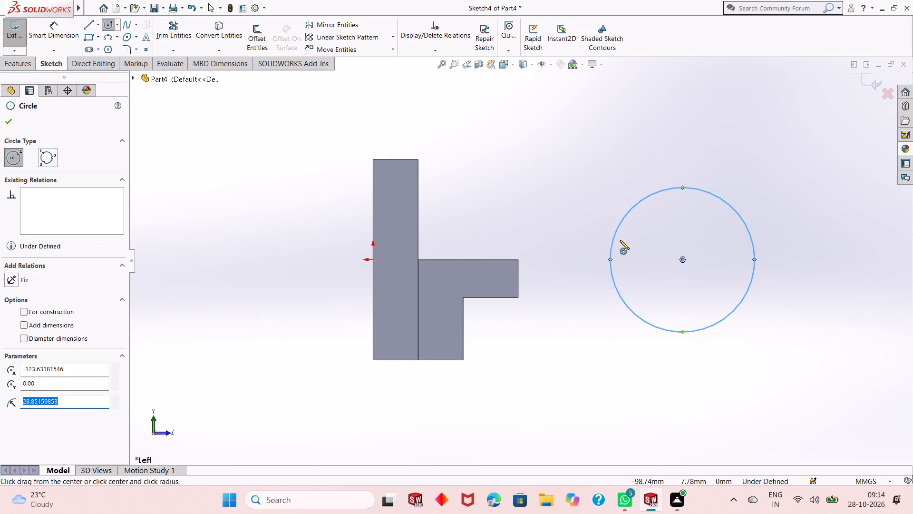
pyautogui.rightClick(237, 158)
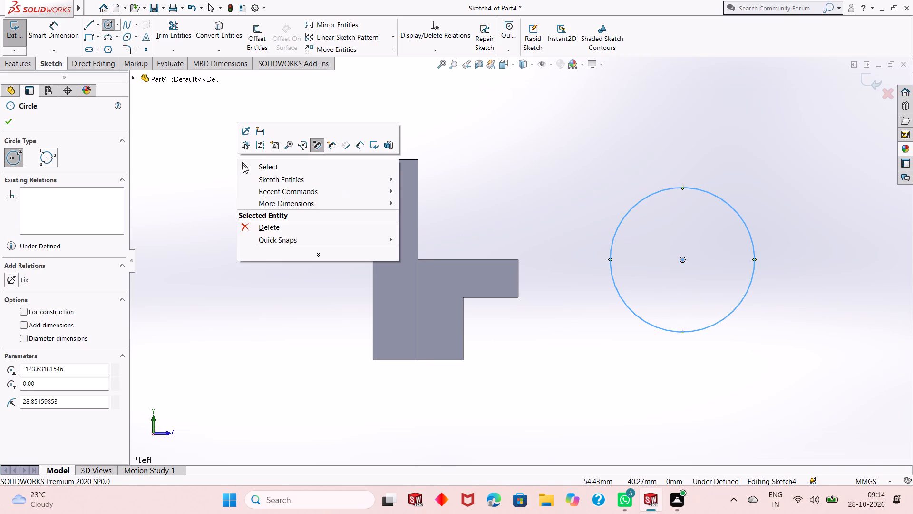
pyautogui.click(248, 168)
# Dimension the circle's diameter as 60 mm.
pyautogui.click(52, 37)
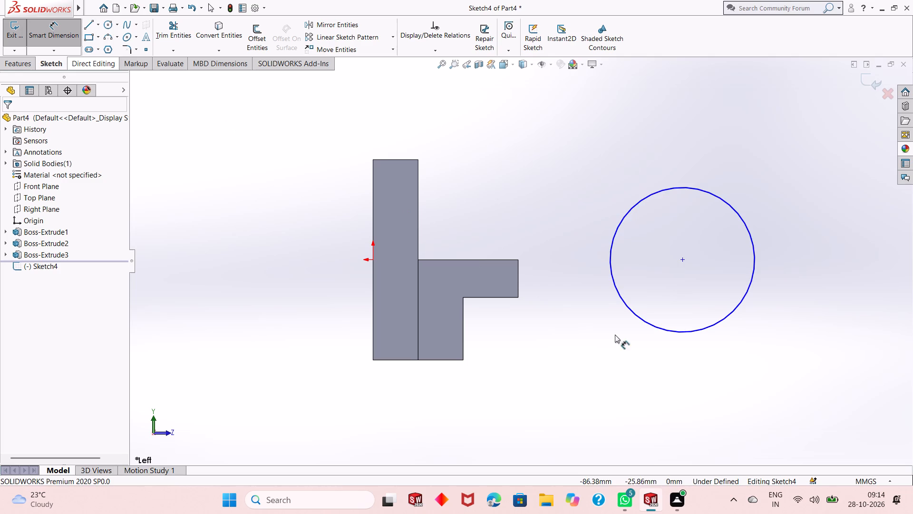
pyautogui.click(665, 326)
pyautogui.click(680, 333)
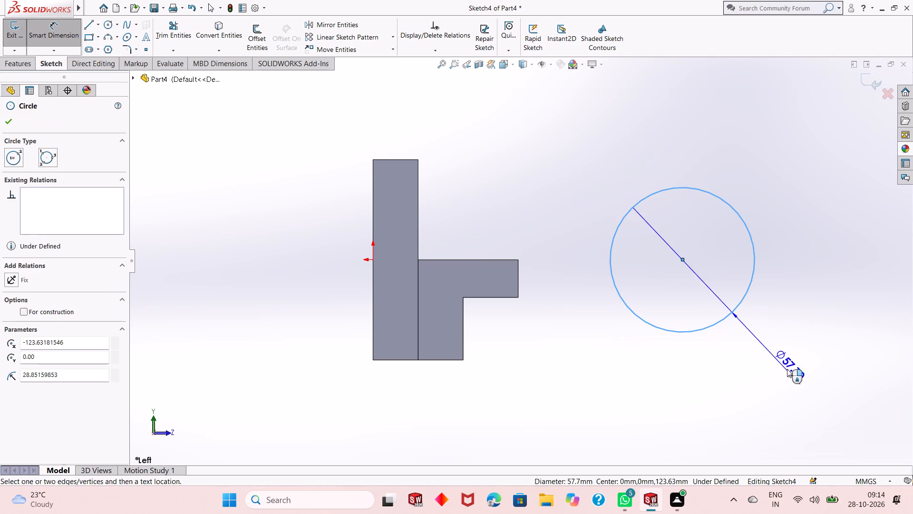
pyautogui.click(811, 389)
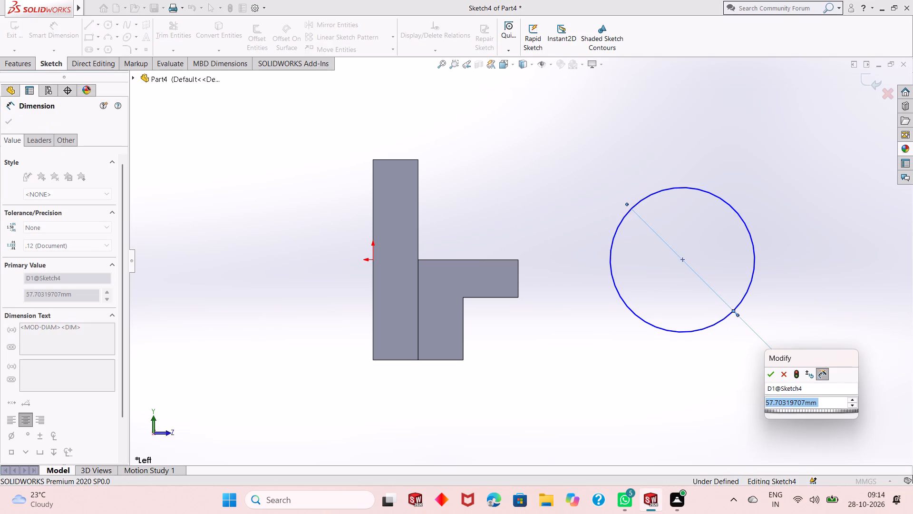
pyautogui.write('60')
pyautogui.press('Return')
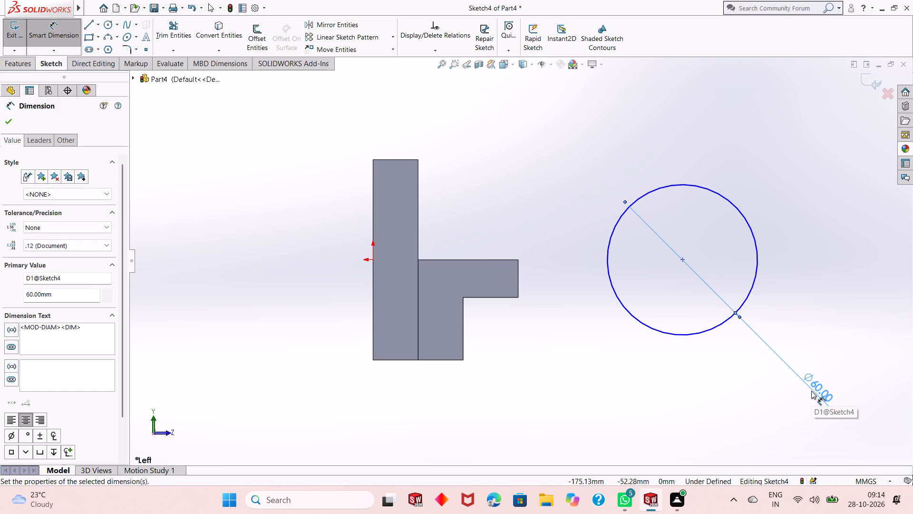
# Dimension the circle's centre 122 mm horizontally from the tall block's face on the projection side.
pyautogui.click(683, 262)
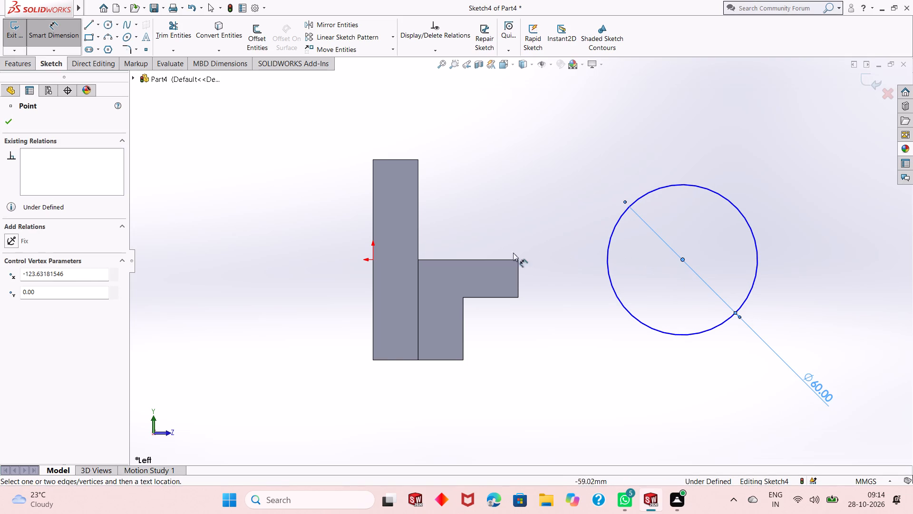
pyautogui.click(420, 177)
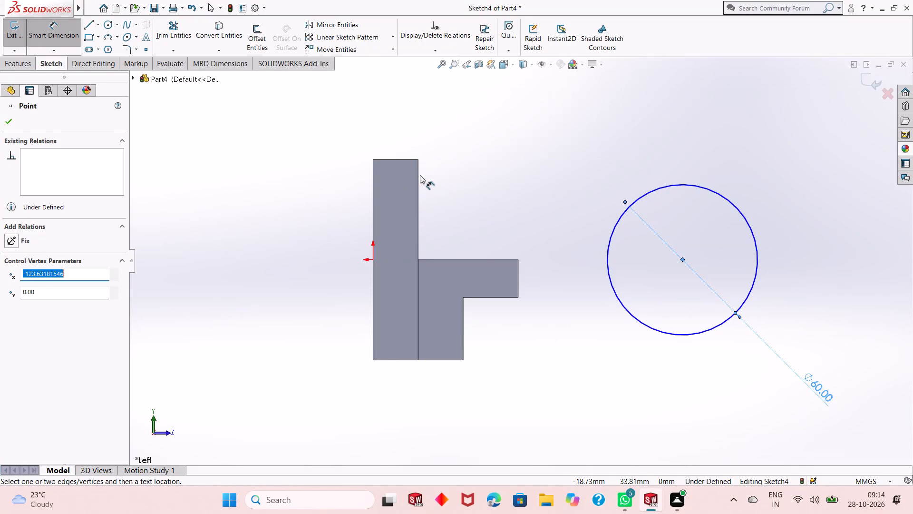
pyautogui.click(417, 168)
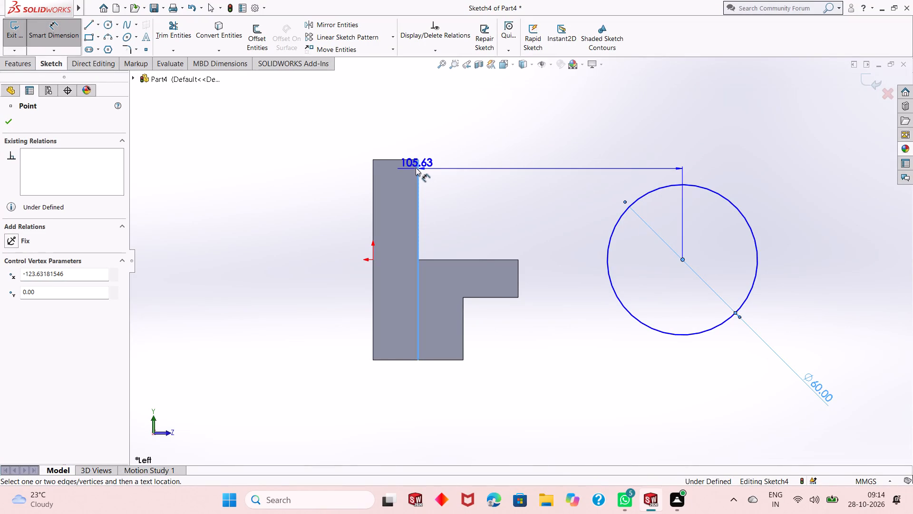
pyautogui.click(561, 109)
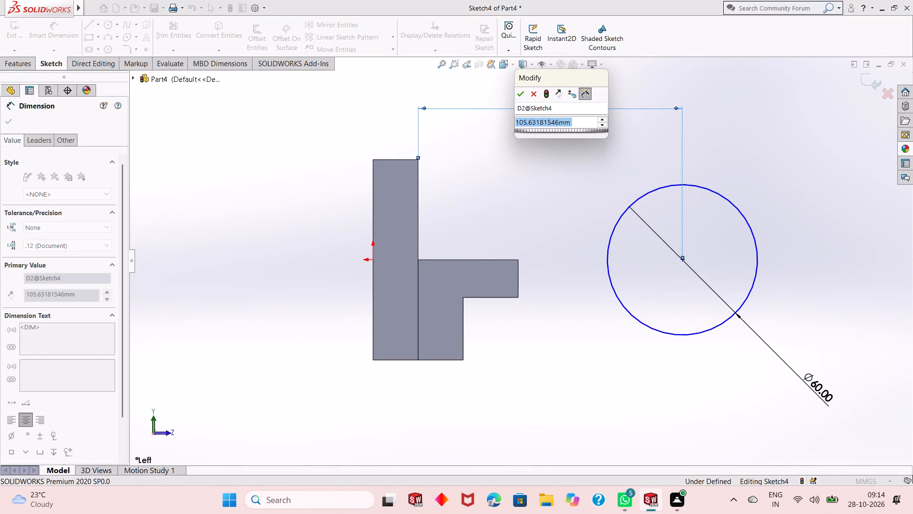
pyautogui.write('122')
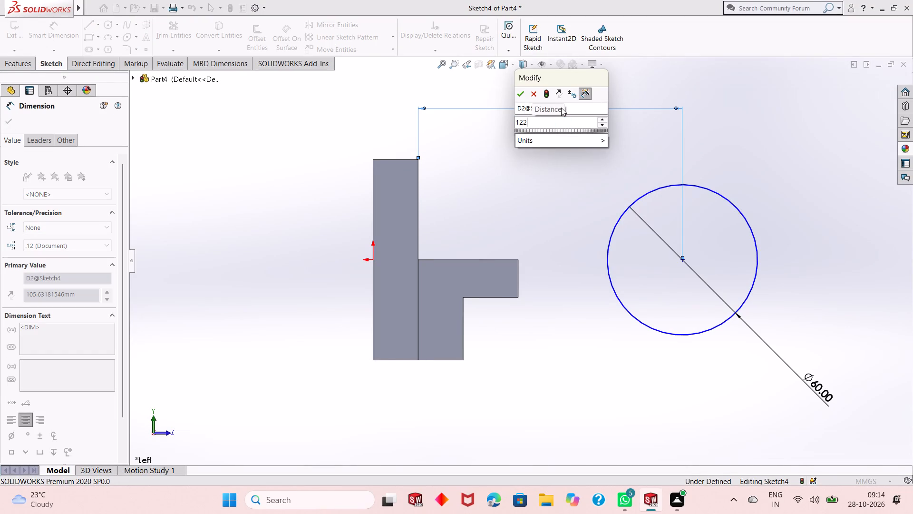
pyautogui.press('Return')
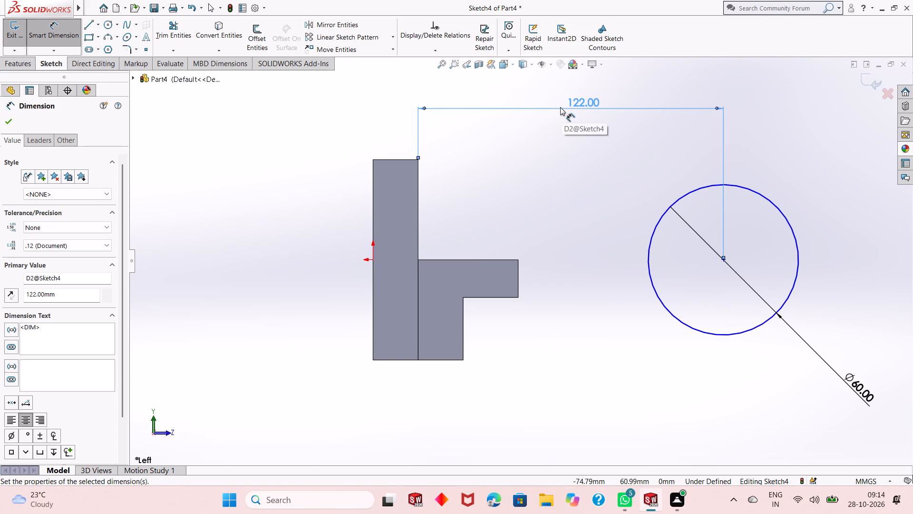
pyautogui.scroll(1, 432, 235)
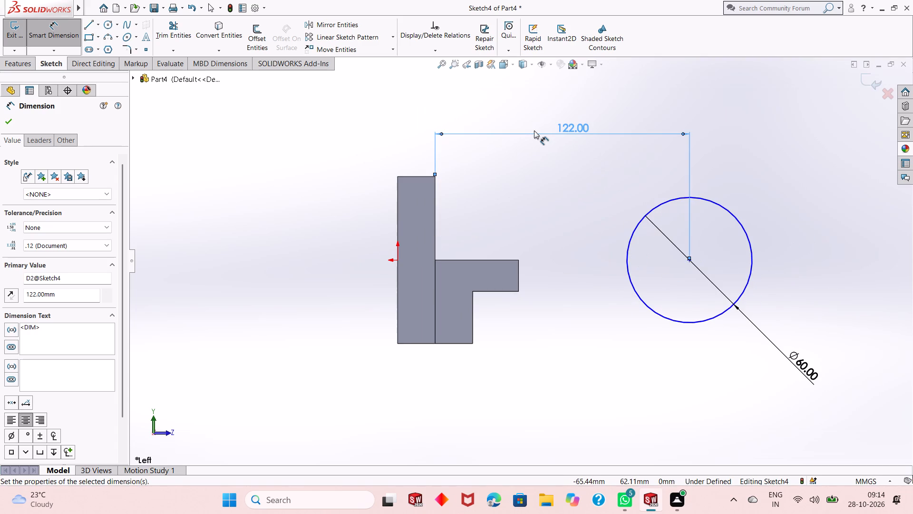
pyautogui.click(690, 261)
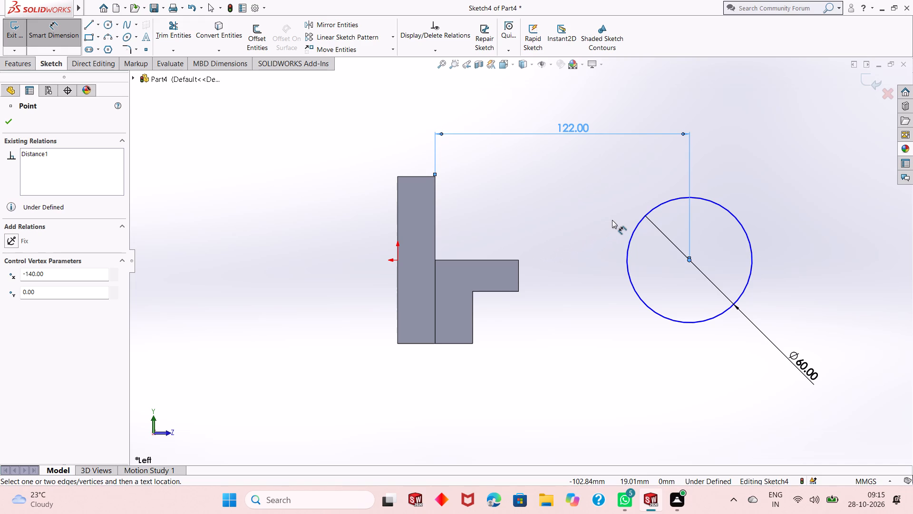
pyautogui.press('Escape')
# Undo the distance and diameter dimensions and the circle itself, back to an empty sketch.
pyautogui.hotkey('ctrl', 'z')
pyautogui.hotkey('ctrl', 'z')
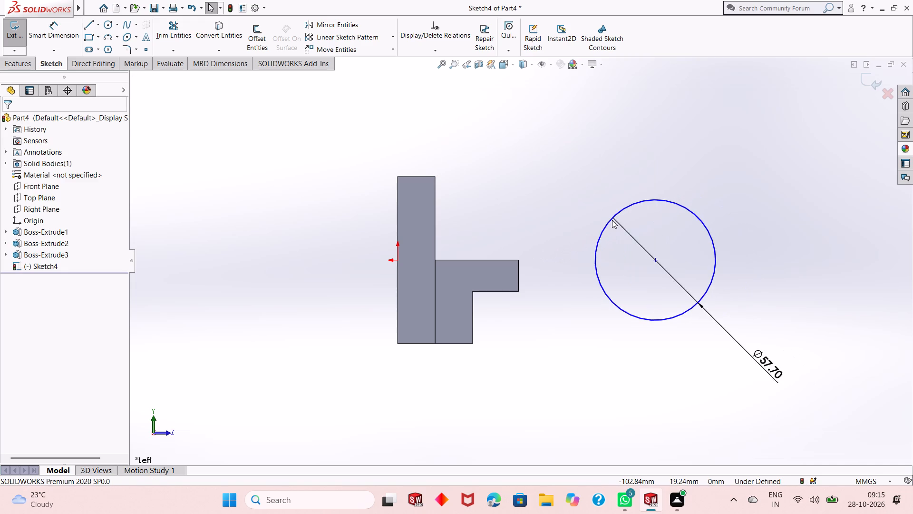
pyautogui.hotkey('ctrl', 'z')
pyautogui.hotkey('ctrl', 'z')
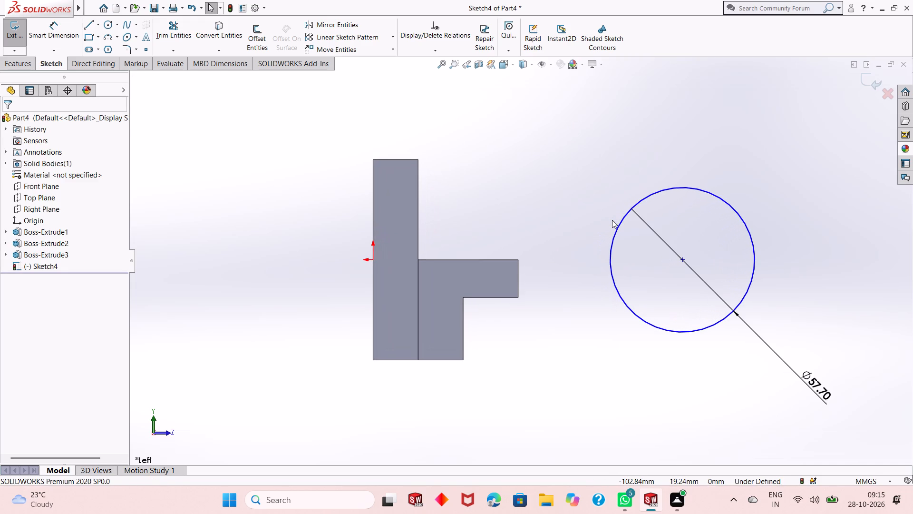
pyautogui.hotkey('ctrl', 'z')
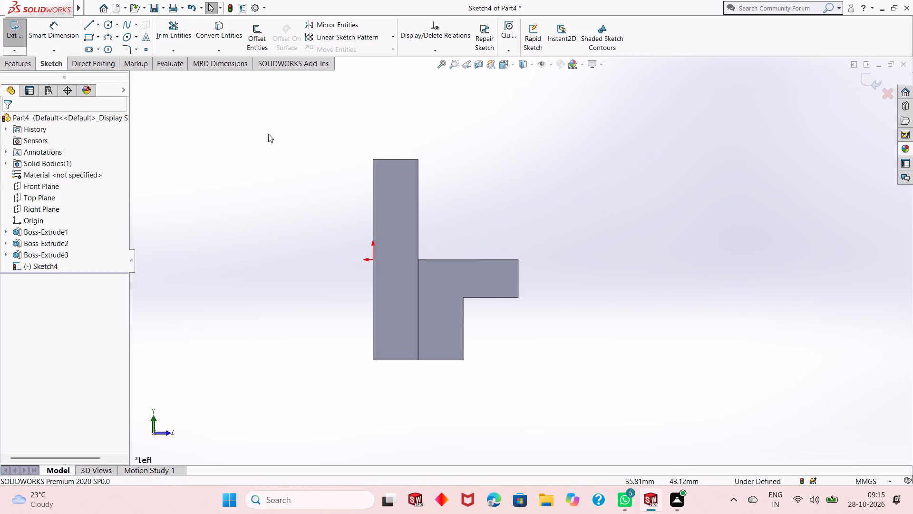
# Sketch a circle of about 35 mm radius beyond the projection, centred about 118.5 mm out and 11.6 mm below the origin.
pyautogui.click(107, 23)
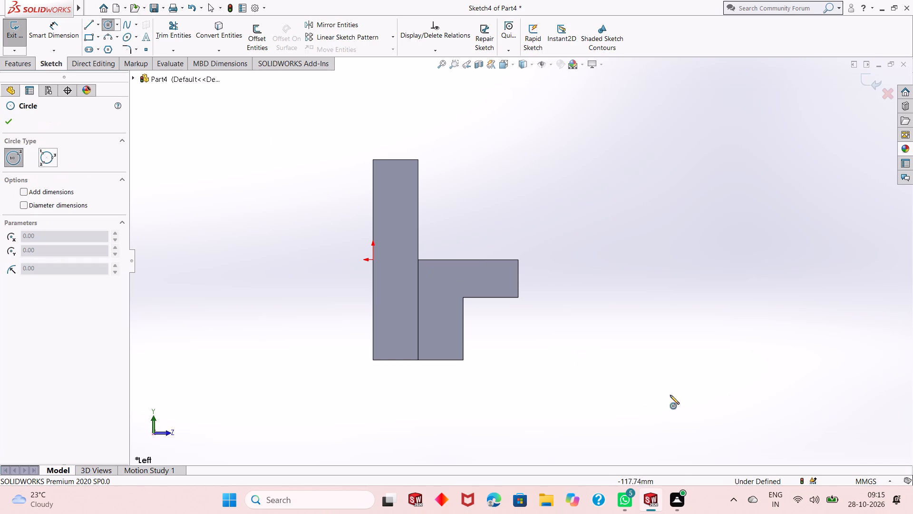
pyautogui.click(670, 289)
pyautogui.click(675, 376)
pyautogui.rightClick(231, 183)
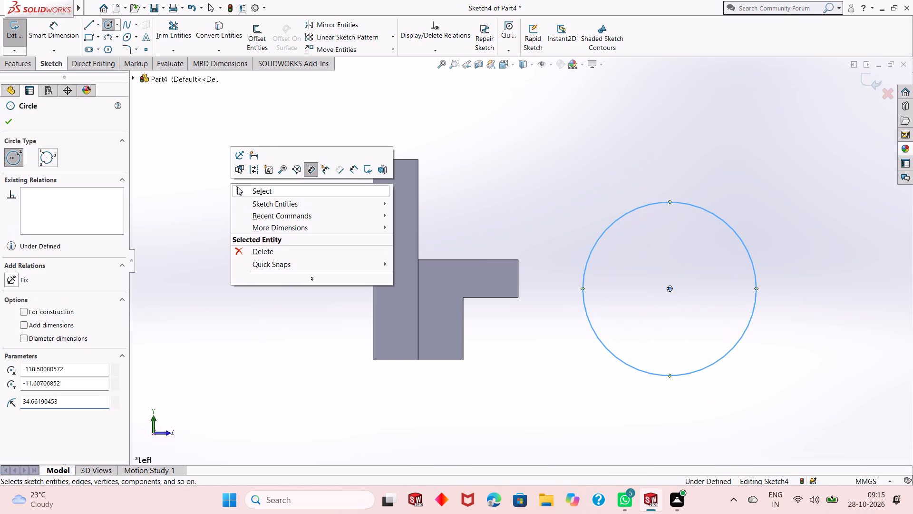
pyautogui.click(249, 192)
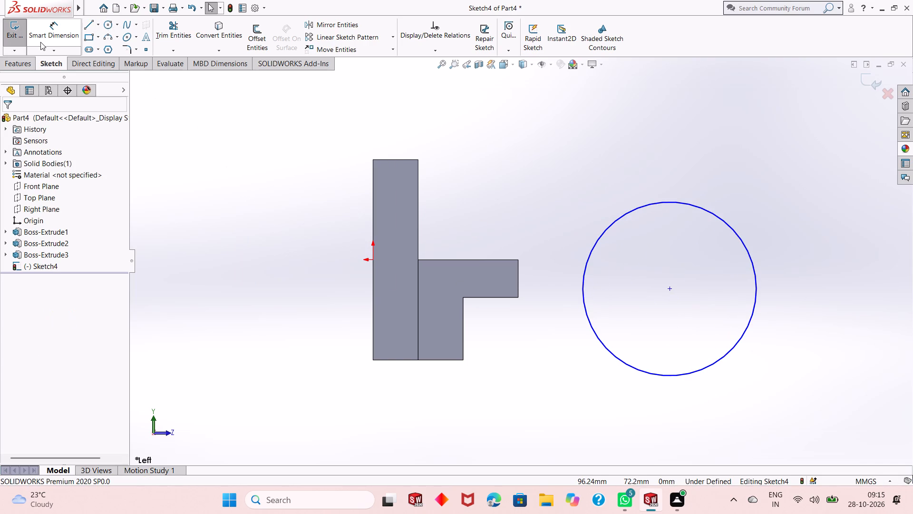
# Dimension the new circle's diameter as 60 mm.
pyautogui.click(40, 42)
pyautogui.click(649, 370)
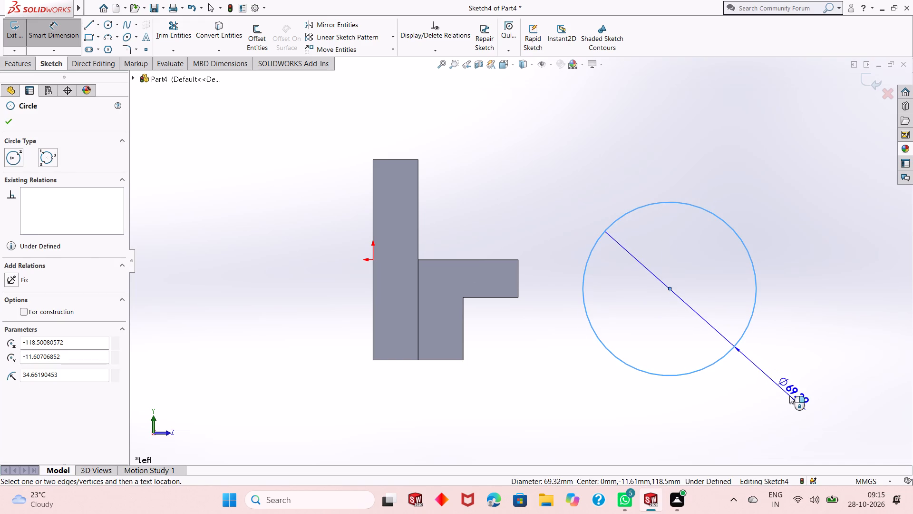
pyautogui.click(789, 395)
pyautogui.write('60')
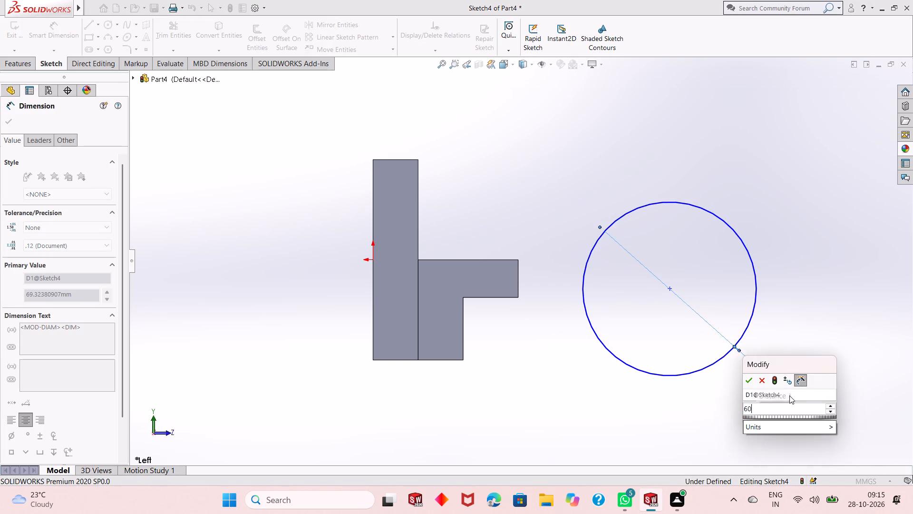
pyautogui.press('Return')
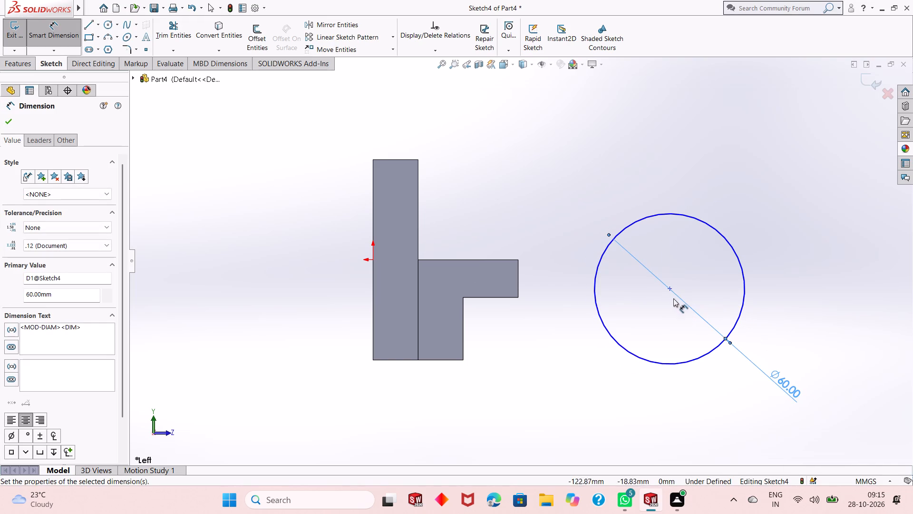
# Dimension the new circle's centre 122 mm horizontally from the tall block's face on the projection side.
pyautogui.click(672, 291)
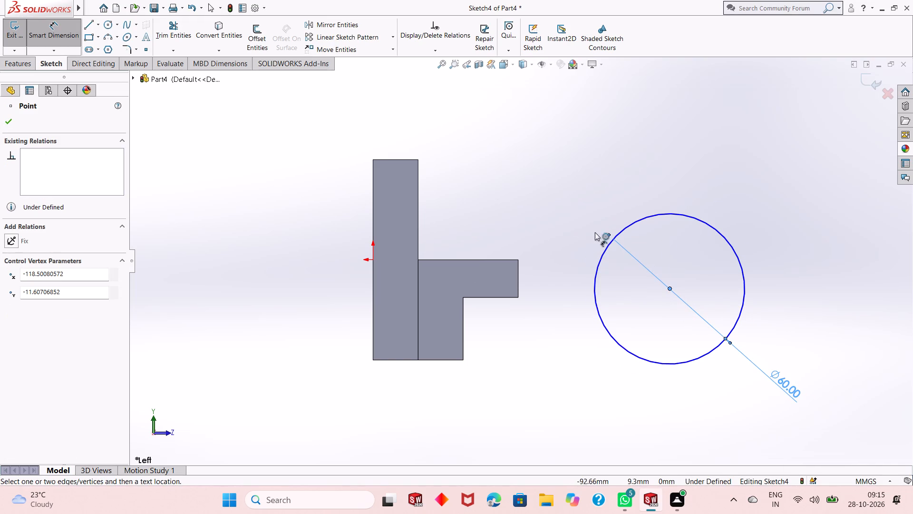
pyautogui.click(418, 232)
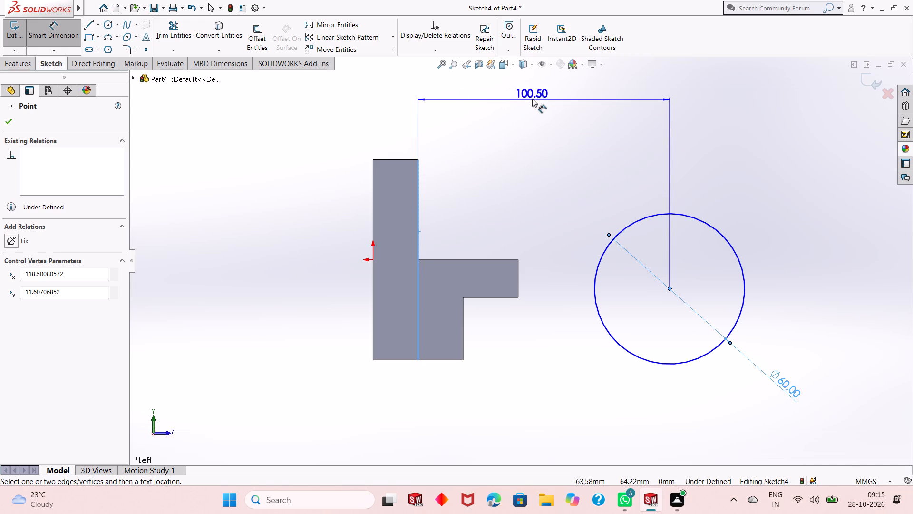
pyautogui.click(544, 99)
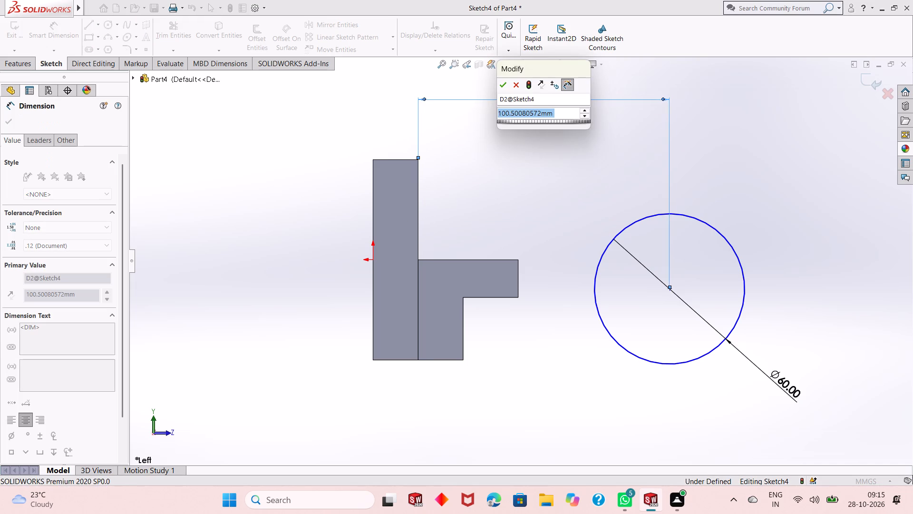
pyautogui.write('122')
pyautogui.press('Return')
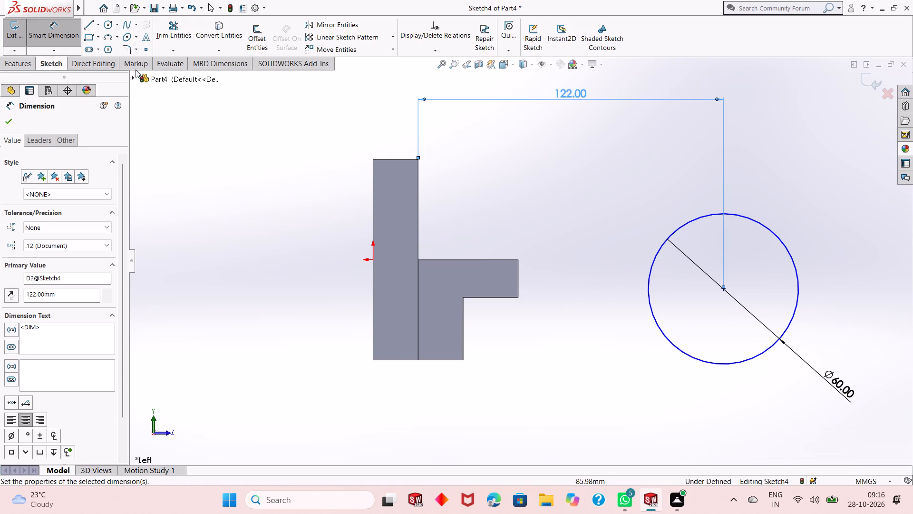
pyautogui.click(10, 119)
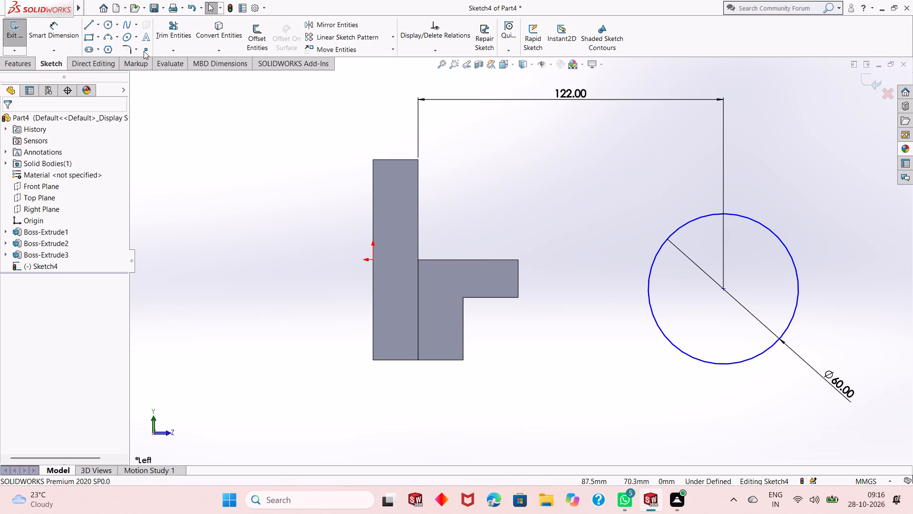
# Place a sketch point in the open space between the stepped part and the circle, below the part's bottom edge.
pyautogui.click(145, 50)
pyautogui.click(590, 404)
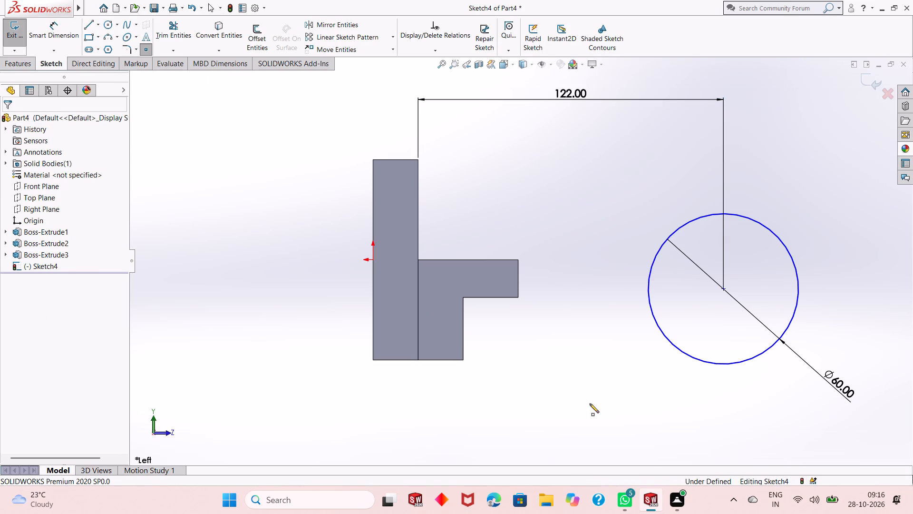
pyautogui.rightClick(323, 279)
pyautogui.click(336, 290)
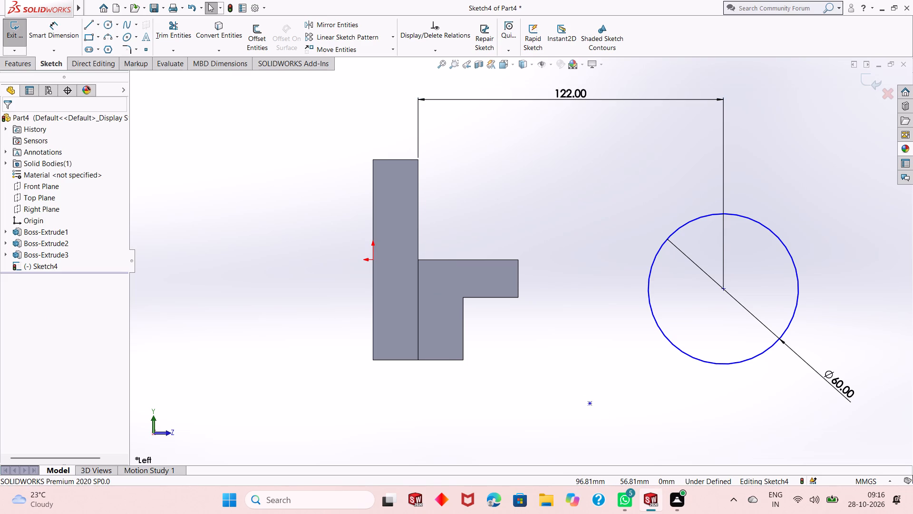
# Dimension the sketch point 48 mm vertically below the projection's underside edge.
pyautogui.click(66, 34)
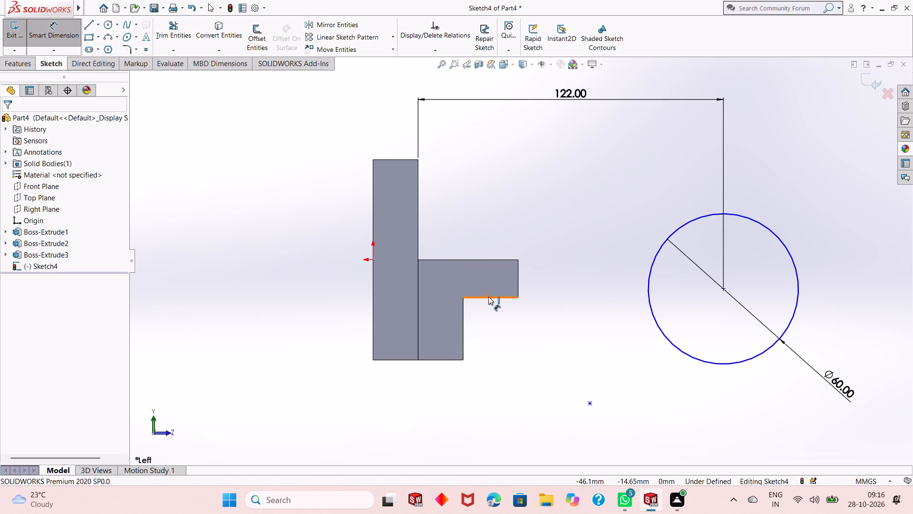
pyautogui.click(489, 297)
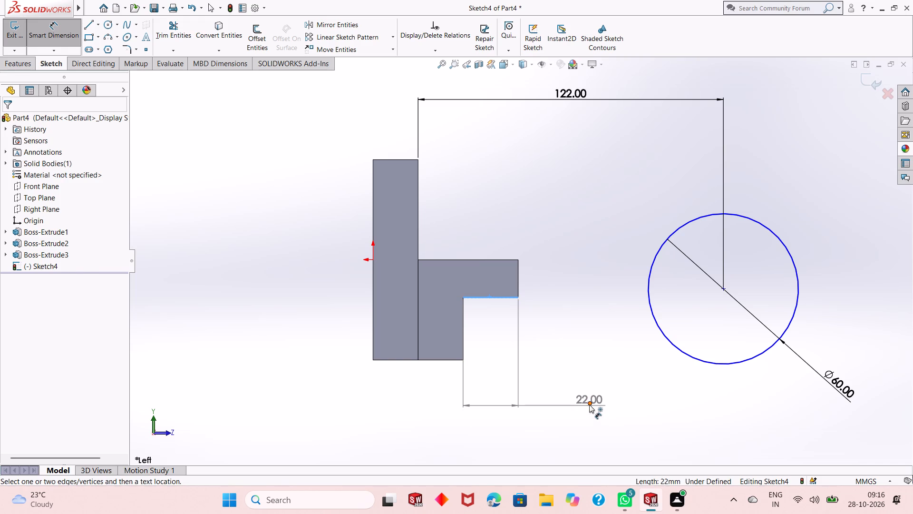
pyautogui.click(589, 405)
pyautogui.click(301, 397)
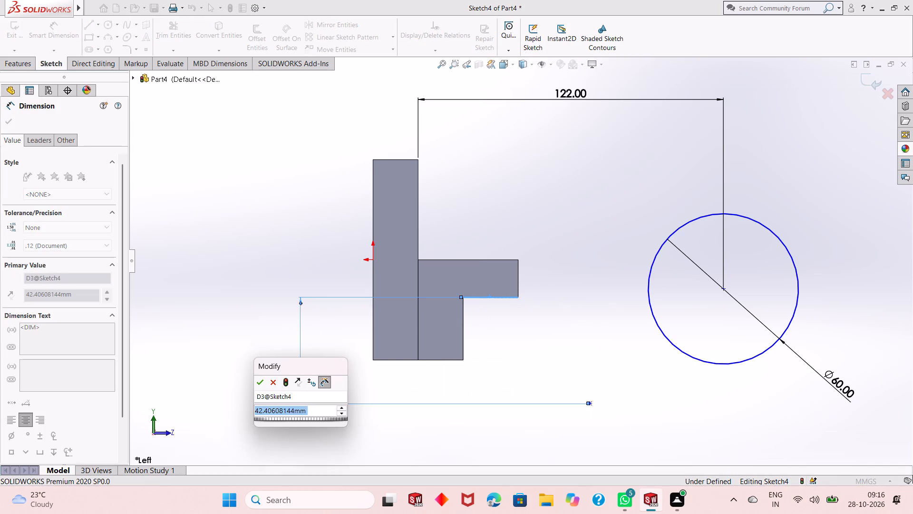
pyautogui.write('48')
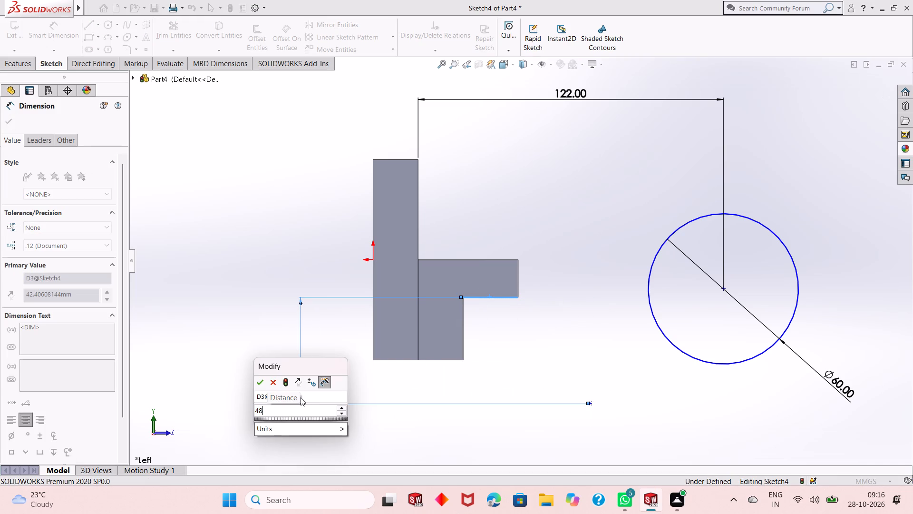
pyautogui.press('Return')
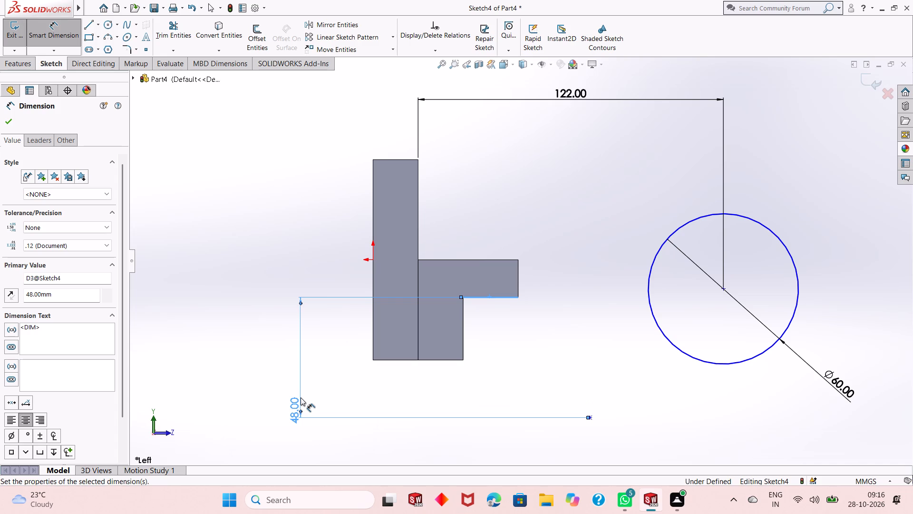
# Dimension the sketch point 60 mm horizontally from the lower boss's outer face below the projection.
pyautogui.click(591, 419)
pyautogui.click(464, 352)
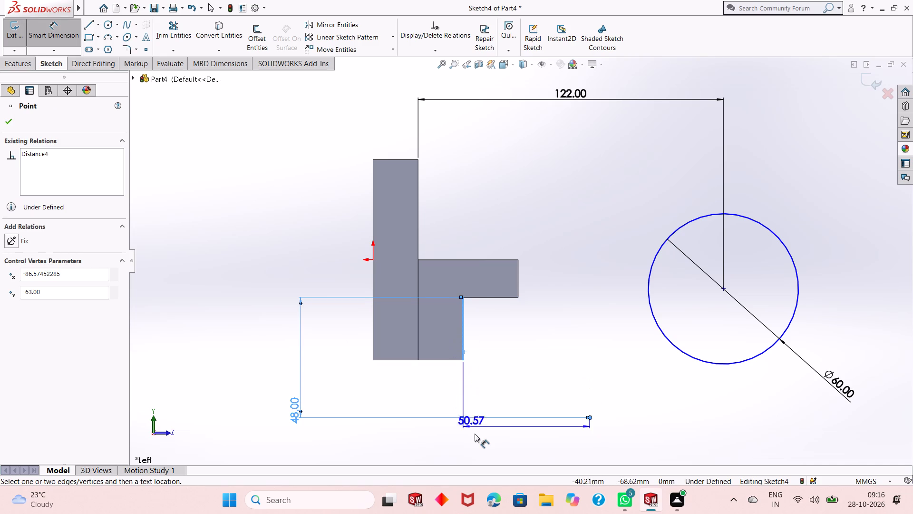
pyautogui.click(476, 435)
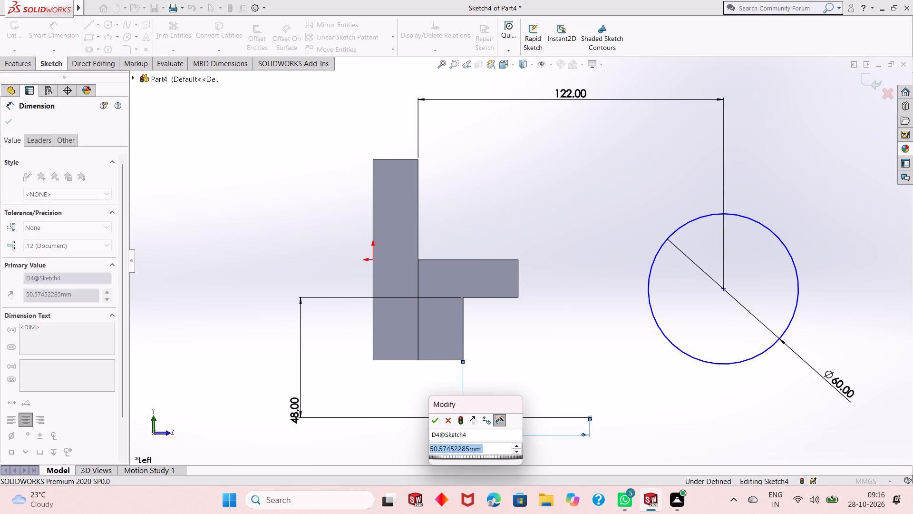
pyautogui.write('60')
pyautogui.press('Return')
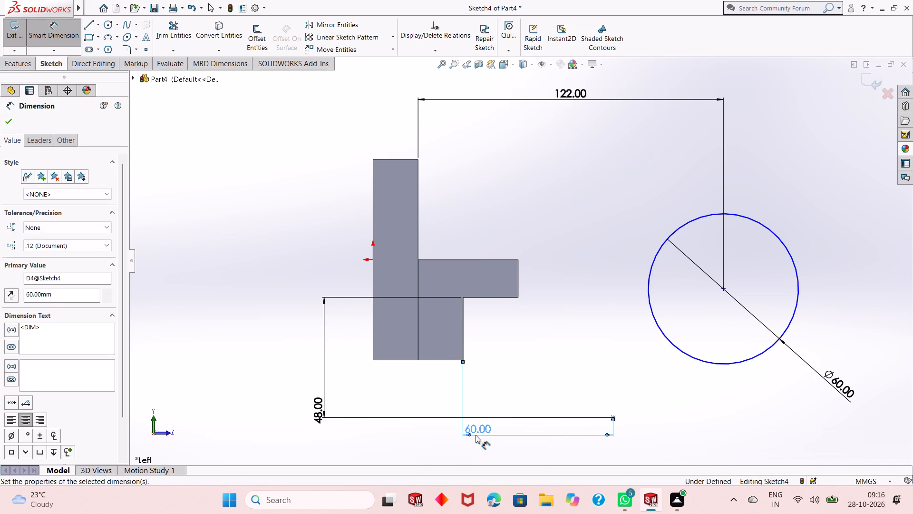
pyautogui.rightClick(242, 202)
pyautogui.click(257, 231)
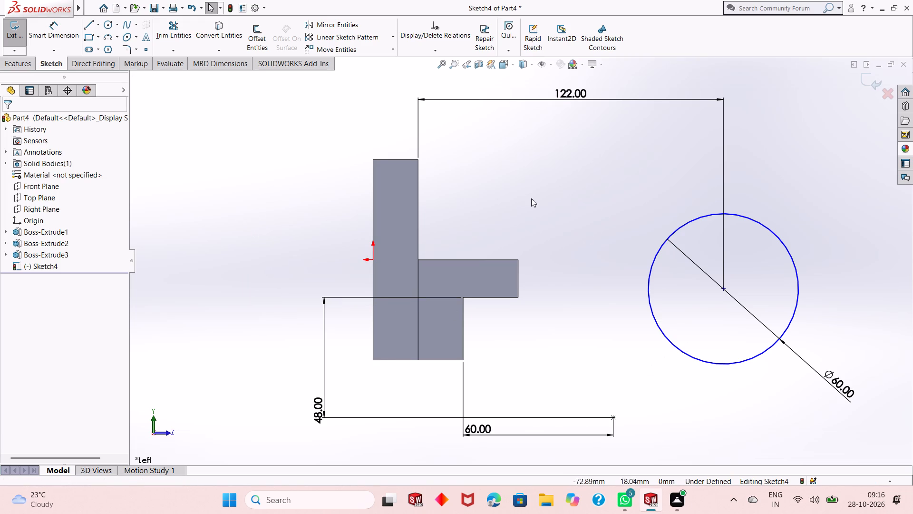
# Dimension the circle's centre 30 mm vertically above the sketch point.
pyautogui.click(69, 28)
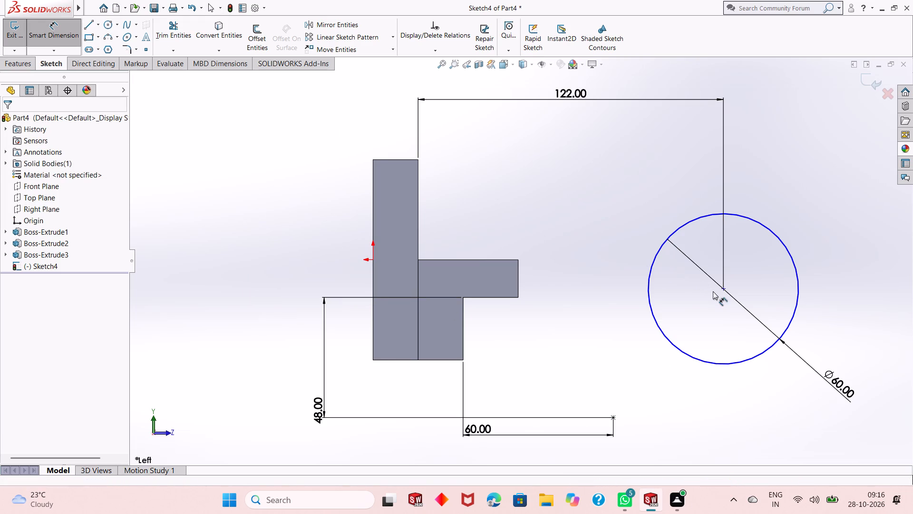
pyautogui.click(723, 290)
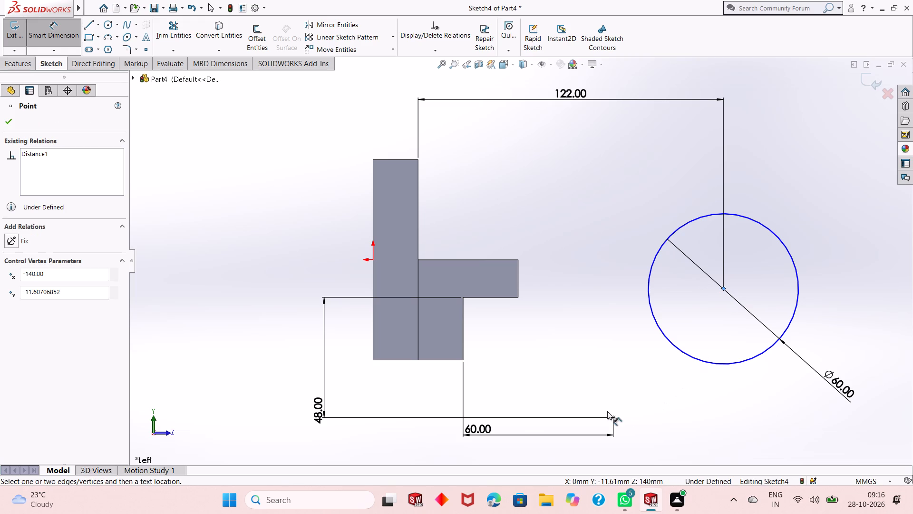
pyautogui.click(614, 418)
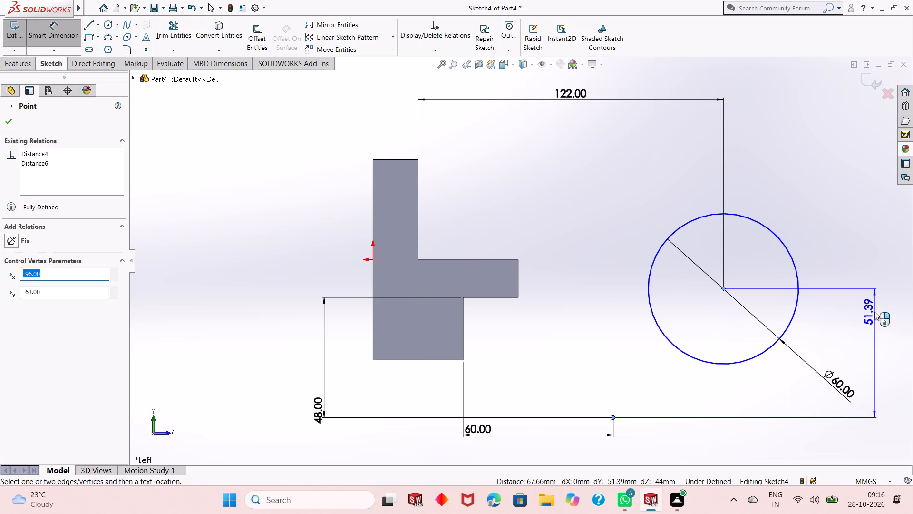
pyautogui.click(874, 312)
pyautogui.write('30')
pyautogui.press('Return')
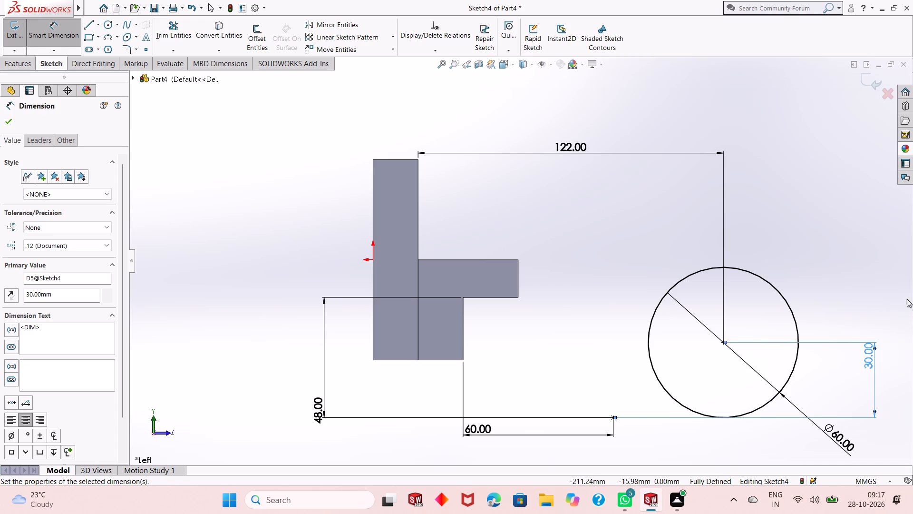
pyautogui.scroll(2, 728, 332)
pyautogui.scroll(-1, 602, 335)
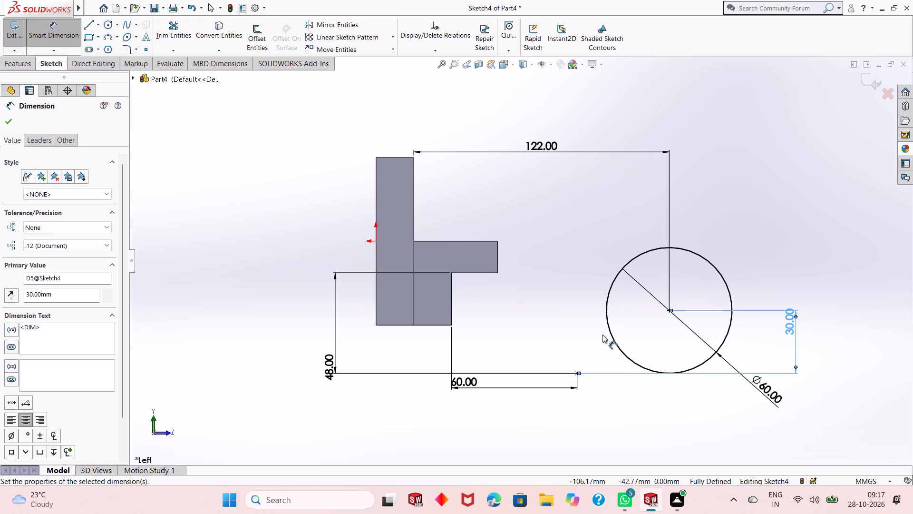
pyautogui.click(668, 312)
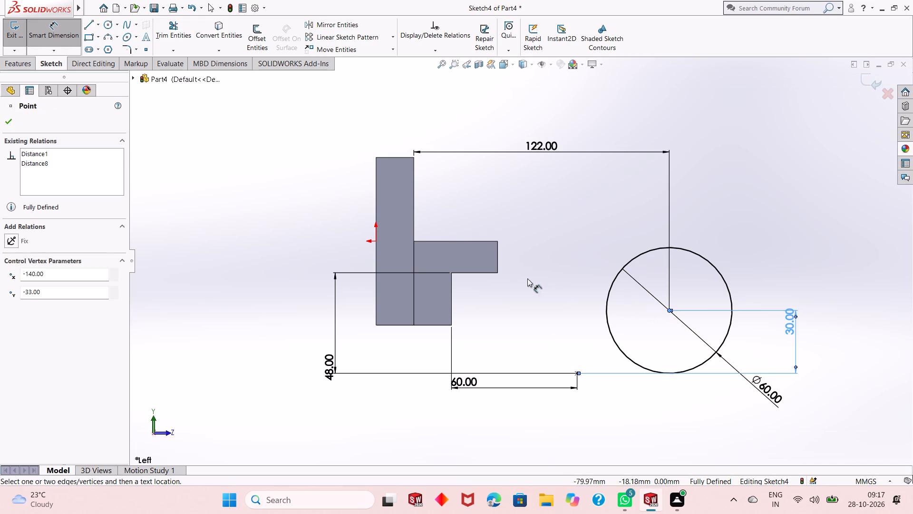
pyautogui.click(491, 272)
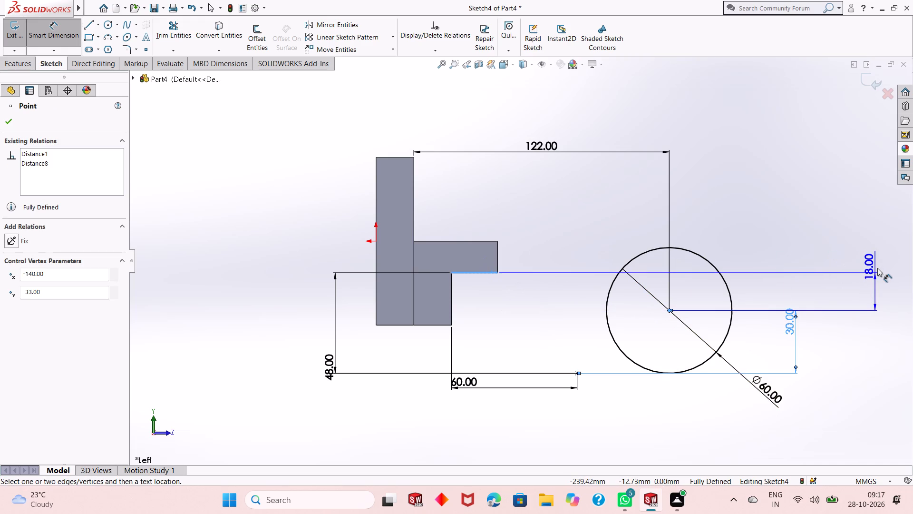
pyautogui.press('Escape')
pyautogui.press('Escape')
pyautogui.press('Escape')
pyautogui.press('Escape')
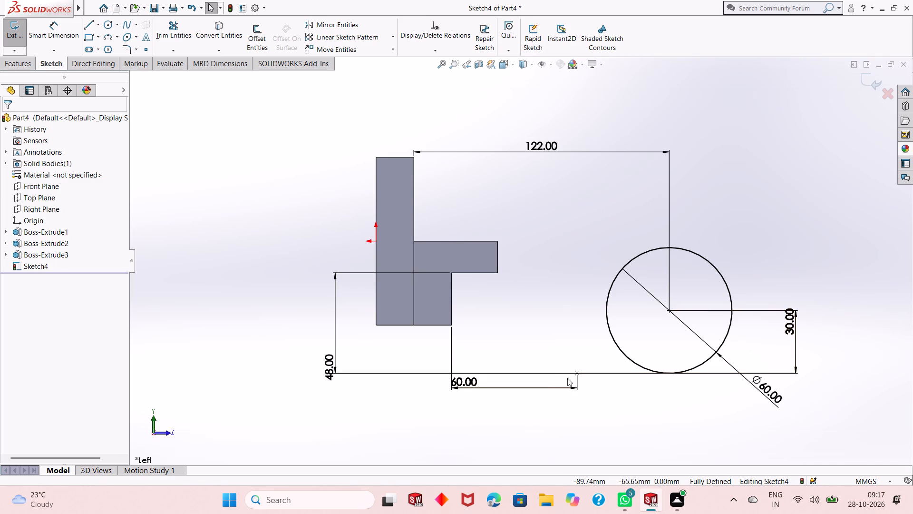
# Delete the sketch point's 60 mm and 48 mm dimensions and the sketch point itself.
pyautogui.rightClick(470, 385)
pyautogui.click(514, 373)
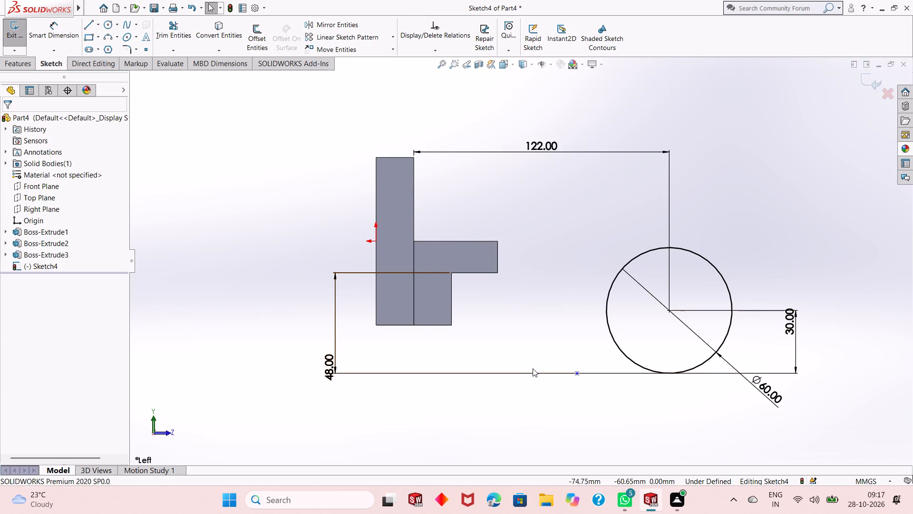
pyautogui.rightClick(332, 364)
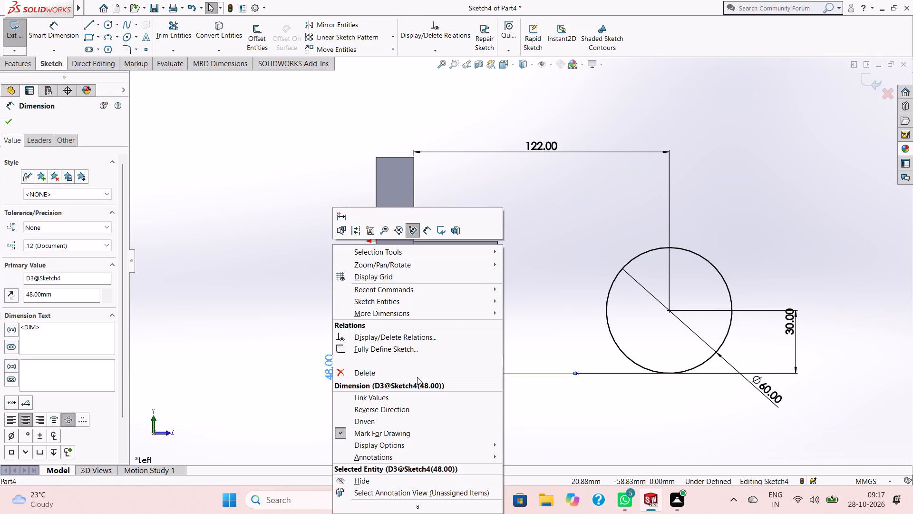
pyautogui.click(429, 369)
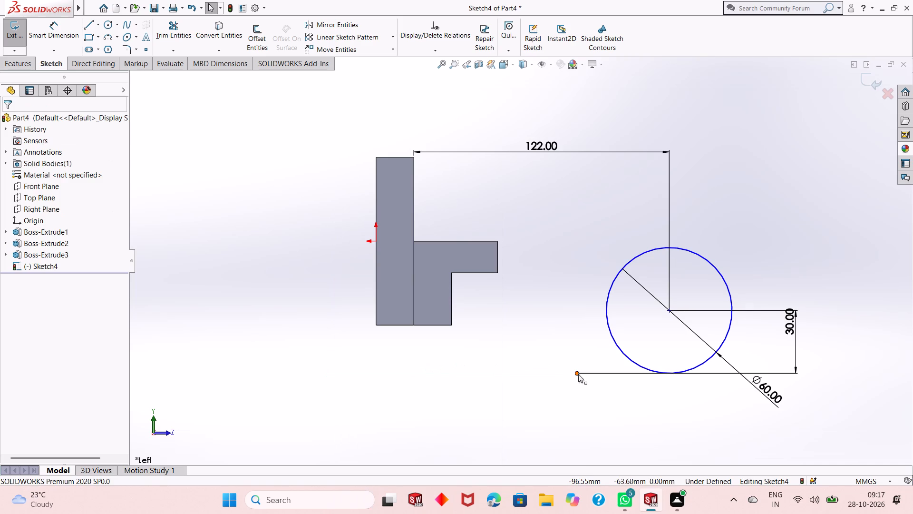
pyautogui.rightClick(578, 373)
pyautogui.click(612, 480)
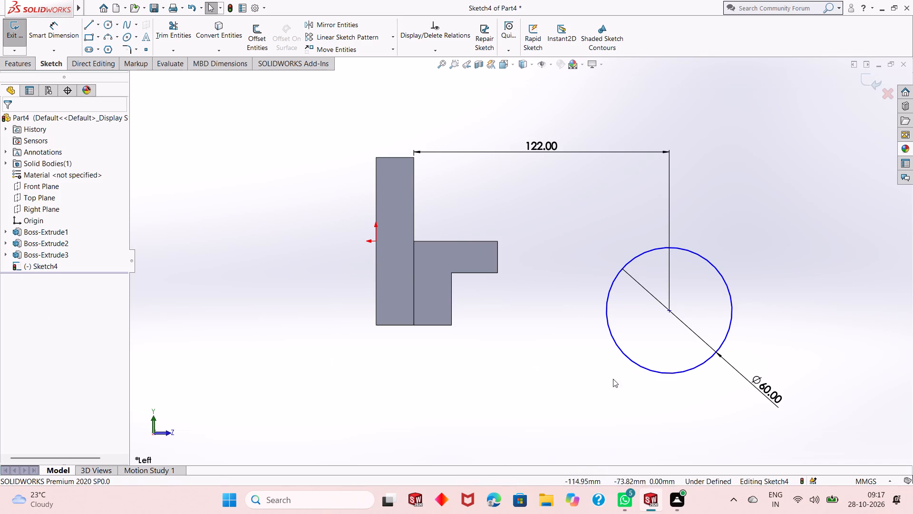
# Dimension the circle's centre 18 mm vertically below the projection's underside edge.
pyautogui.click(59, 35)
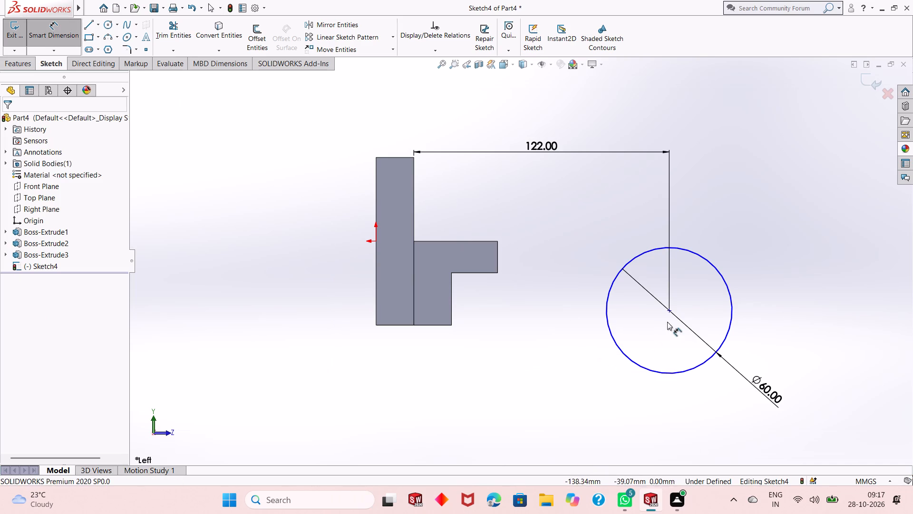
pyautogui.click(670, 310)
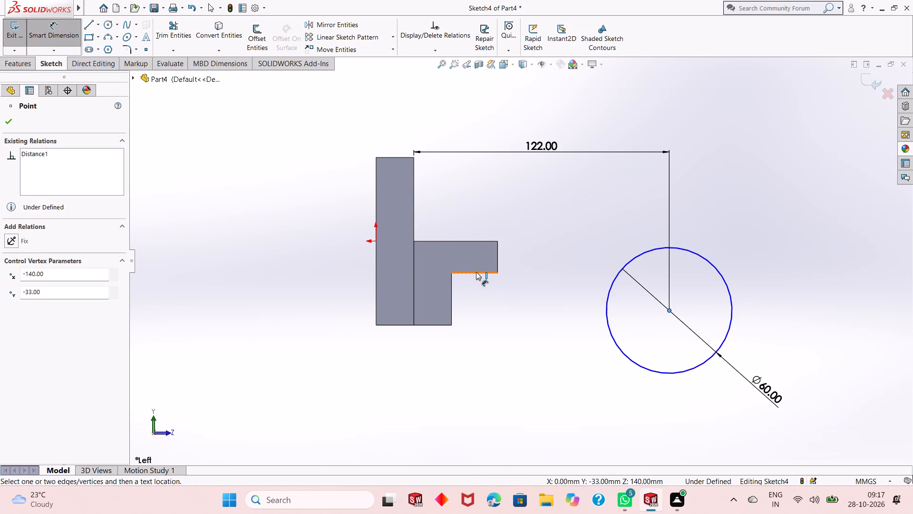
pyautogui.click(476, 272)
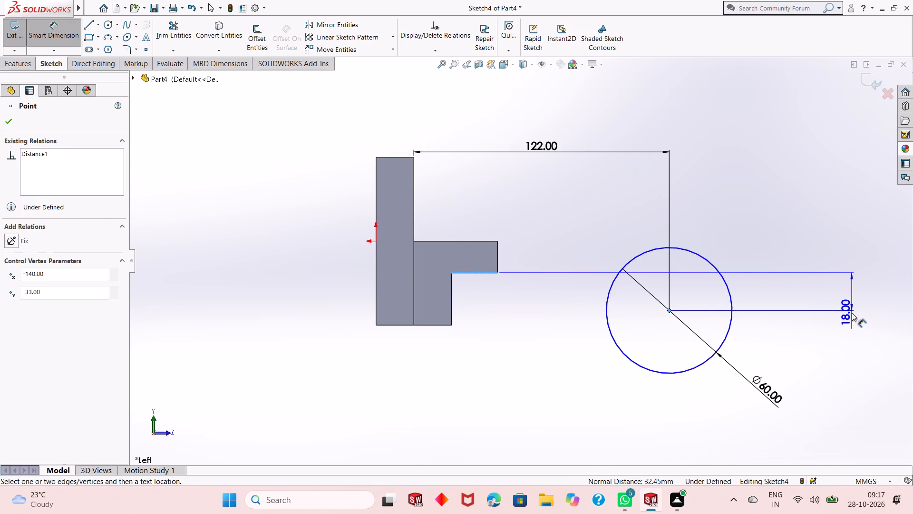
pyautogui.click(852, 313)
pyautogui.press('Return')
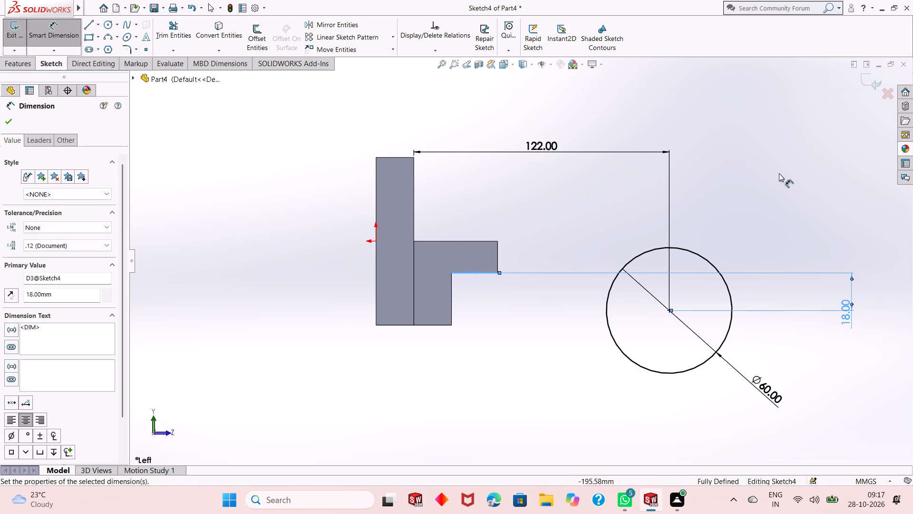
pyautogui.rightClick(744, 152)
pyautogui.click(758, 183)
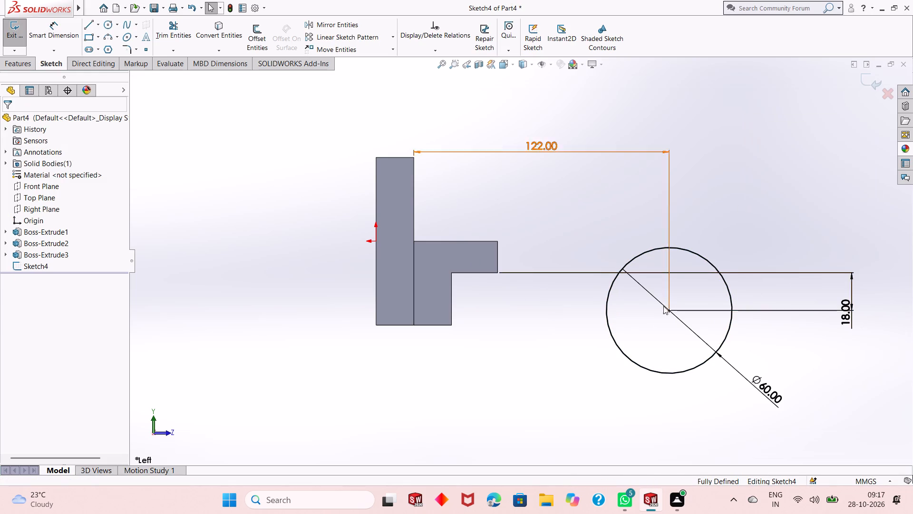
# Extrude the 60 mm circle as a Mid Plane boss with a depth of 66 mm, keeping Merge result on.
pyautogui.scroll(1, 653, 317)
pyautogui.scroll(-1, 475, 296)
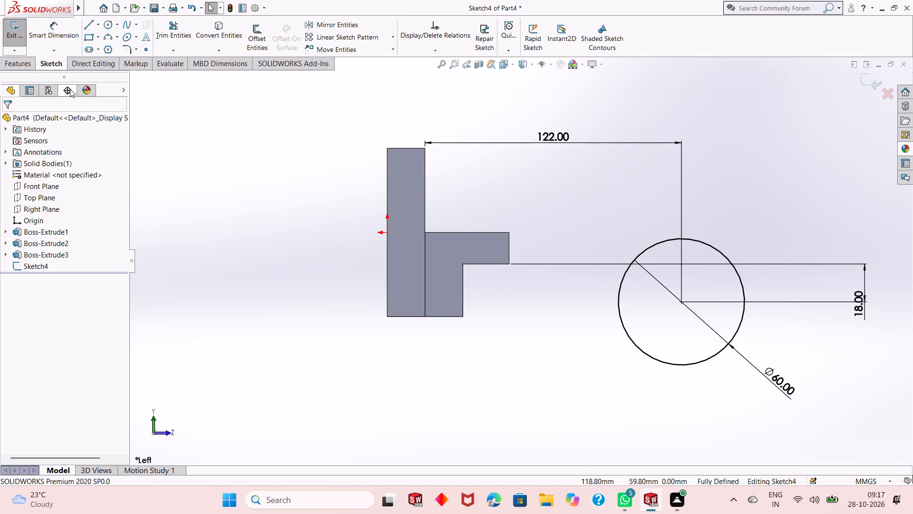
pyautogui.click(18, 64)
pyautogui.click(23, 46)
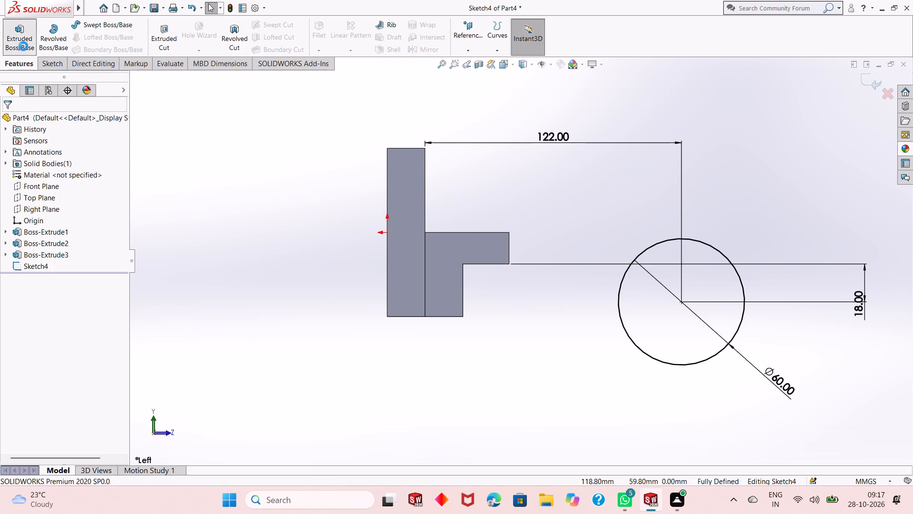
pyautogui.scroll(2, 632, 309)
pyautogui.moveTo(633, 305); pyautogui.dragTo(583, 324, button='middle')
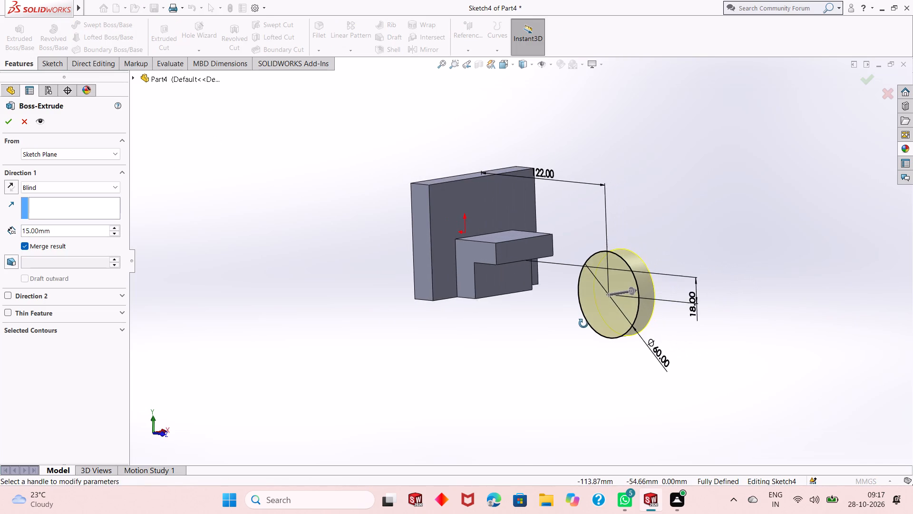
pyautogui.moveTo(583, 324); pyautogui.dragTo(582, 327, button='middle')
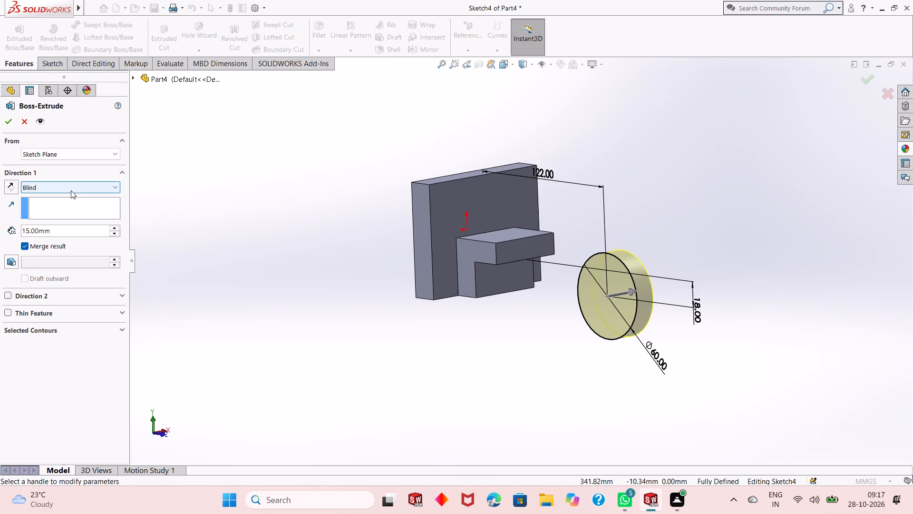
pyautogui.click(71, 190)
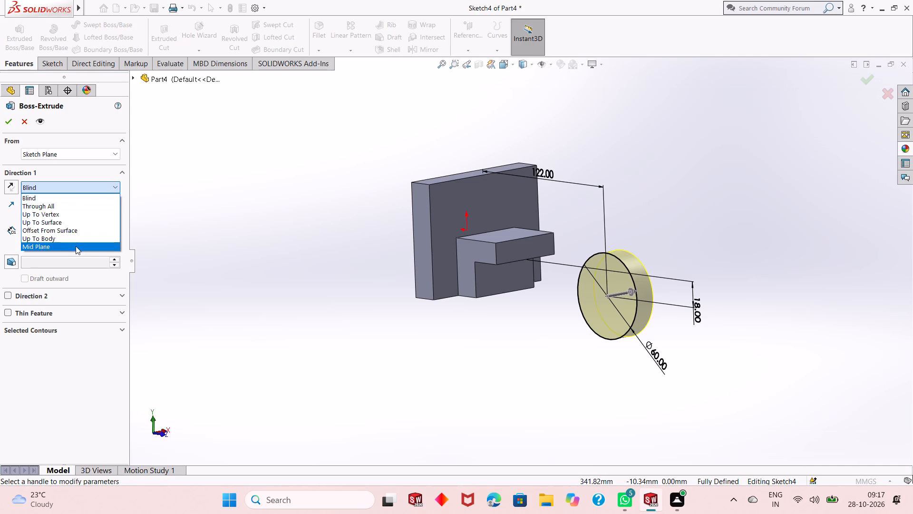
pyautogui.click(76, 247)
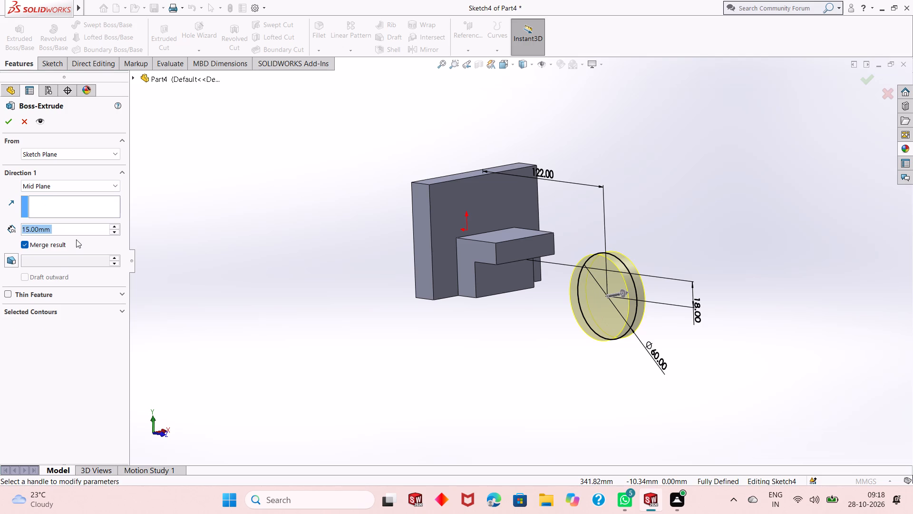
pyautogui.write('66')
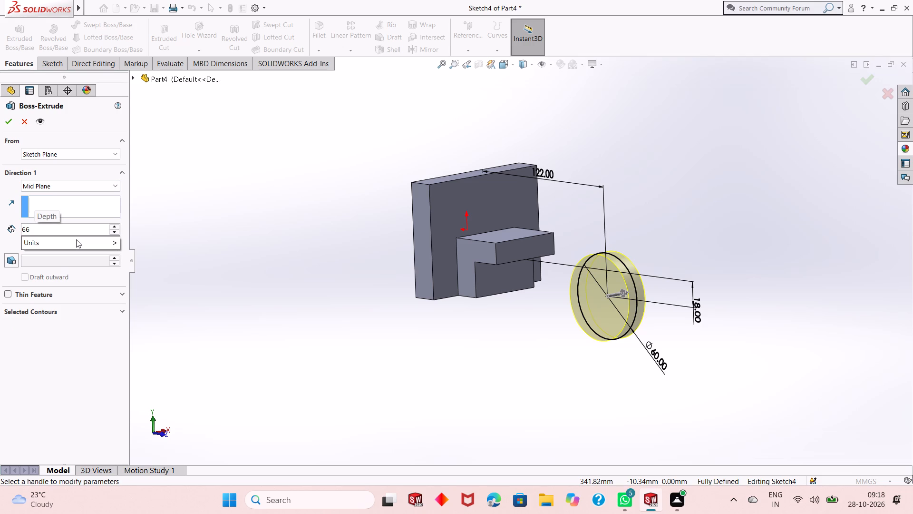
pyautogui.press('Return')
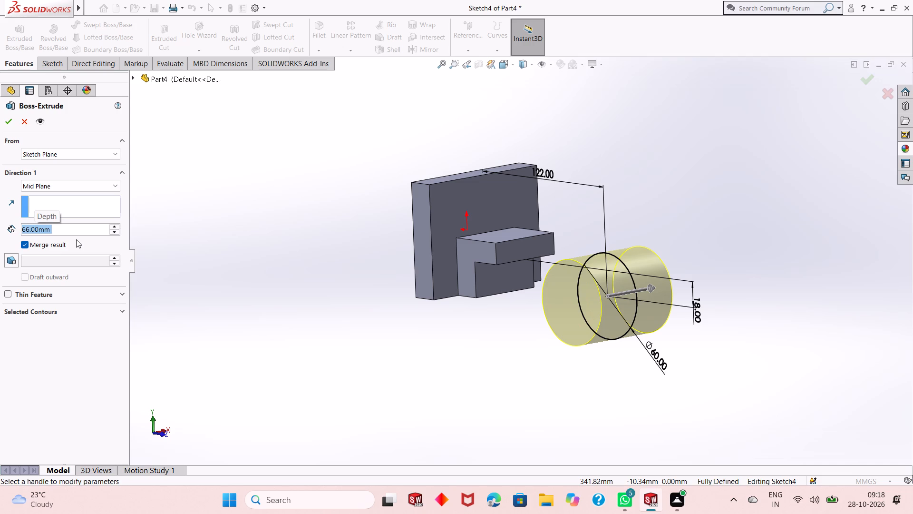
pyautogui.click(3, 124)
pyautogui.click(684, 205)
pyautogui.moveTo(603, 310); pyautogui.dragTo(604, 295, button='middle')
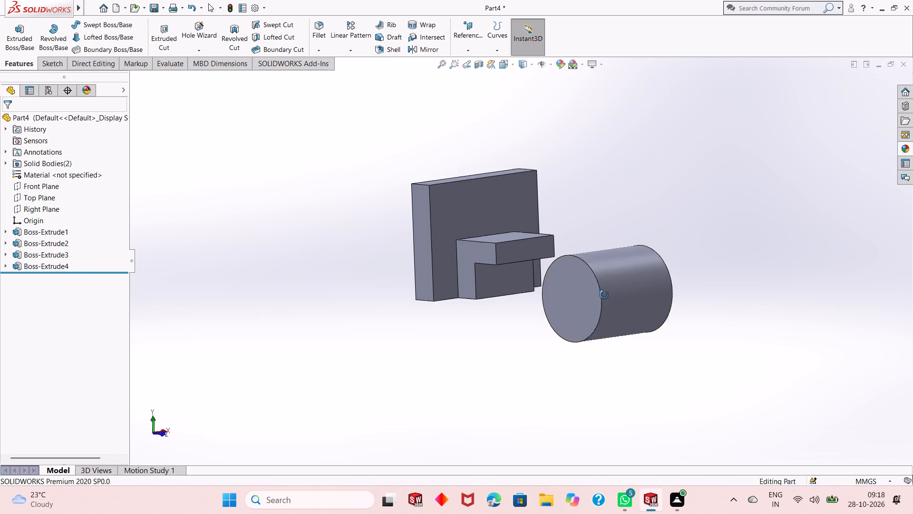
# Examine the block, projection and separate cylinder from several angles and closer up.
pyautogui.moveTo(604, 295); pyautogui.dragTo(651, 301, button='middle')
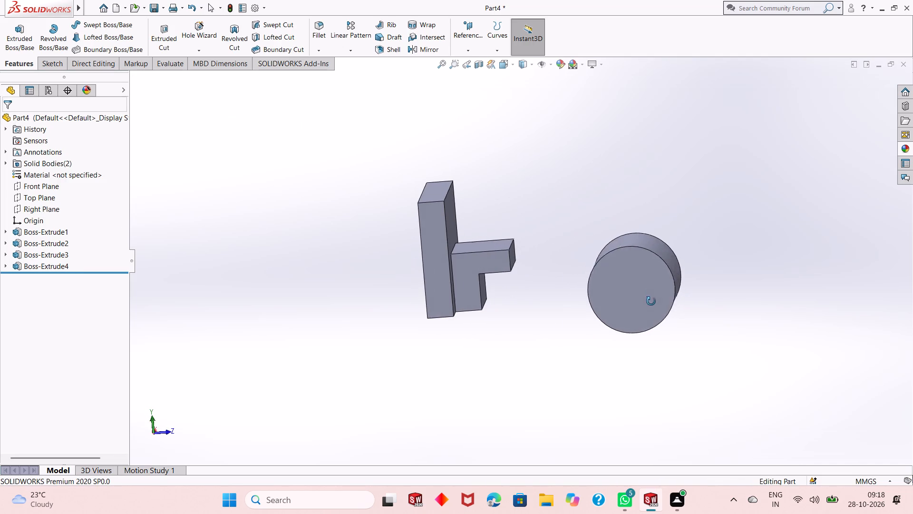
pyautogui.moveTo(651, 301); pyautogui.dragTo(651, 303, button='middle')
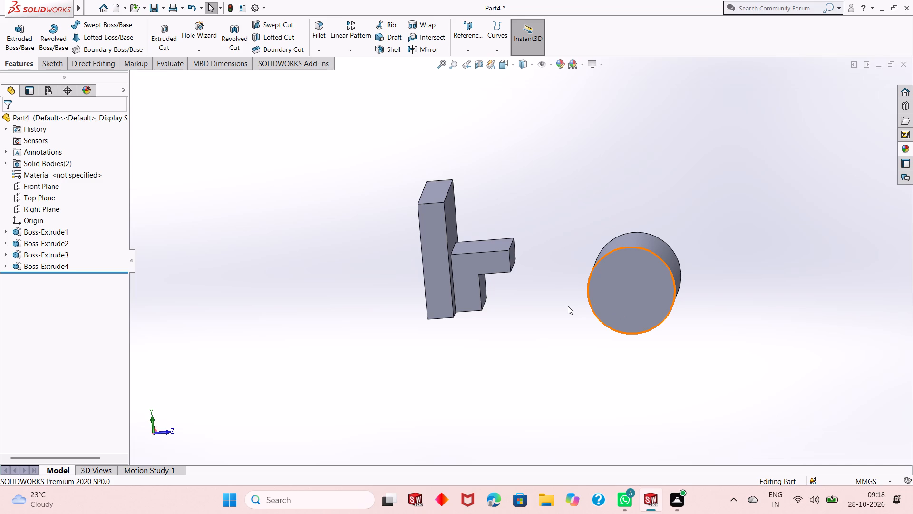
pyautogui.moveTo(543, 221); pyautogui.dragTo(538, 246, button='middle')
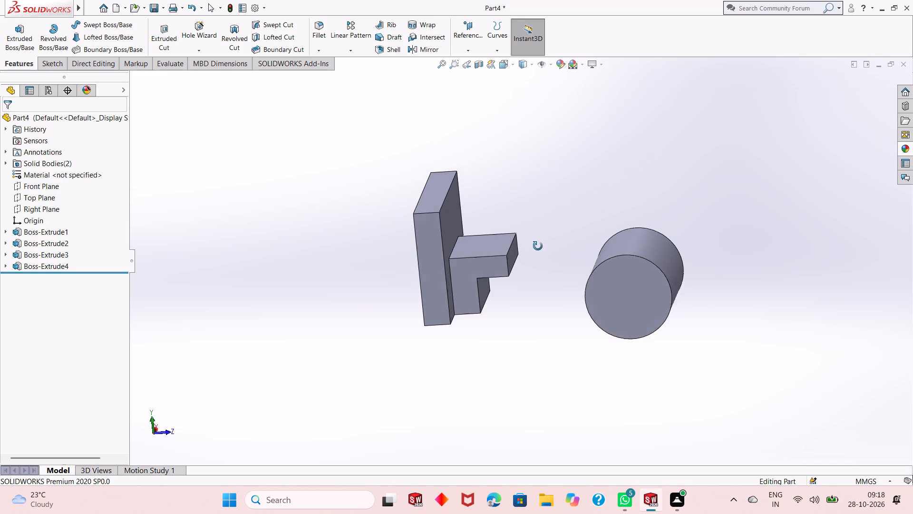
pyautogui.moveTo(538, 246); pyautogui.dragTo(548, 208, button='middle')
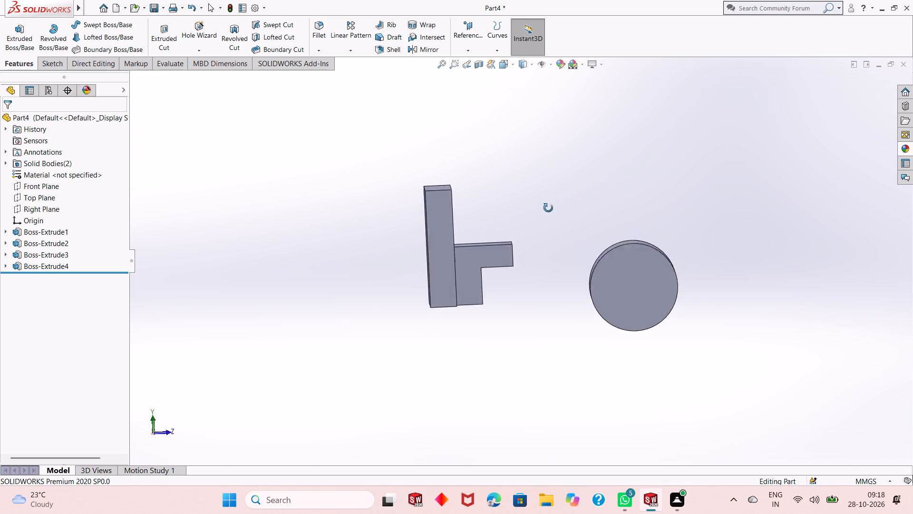
pyautogui.moveTo(548, 208); pyautogui.dragTo(547, 277, button='middle')
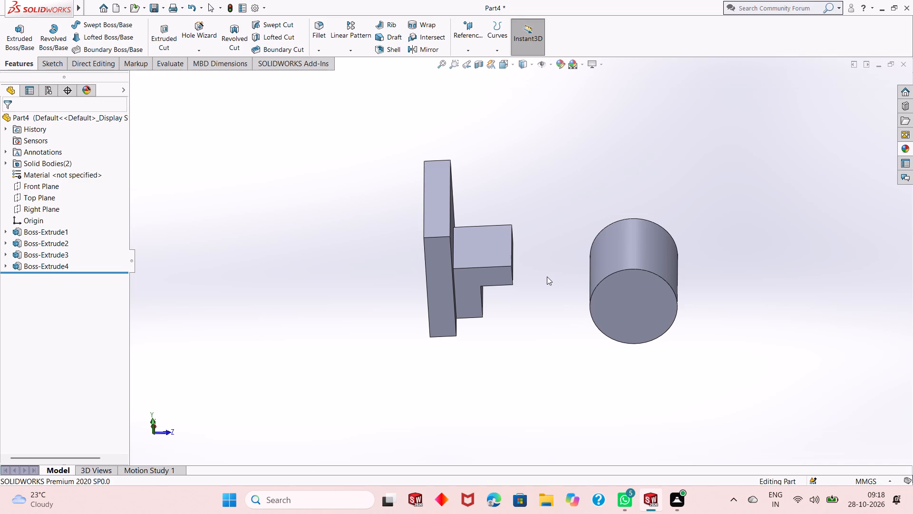
pyautogui.moveTo(531, 281); pyautogui.dragTo(528, 282, button='middle')
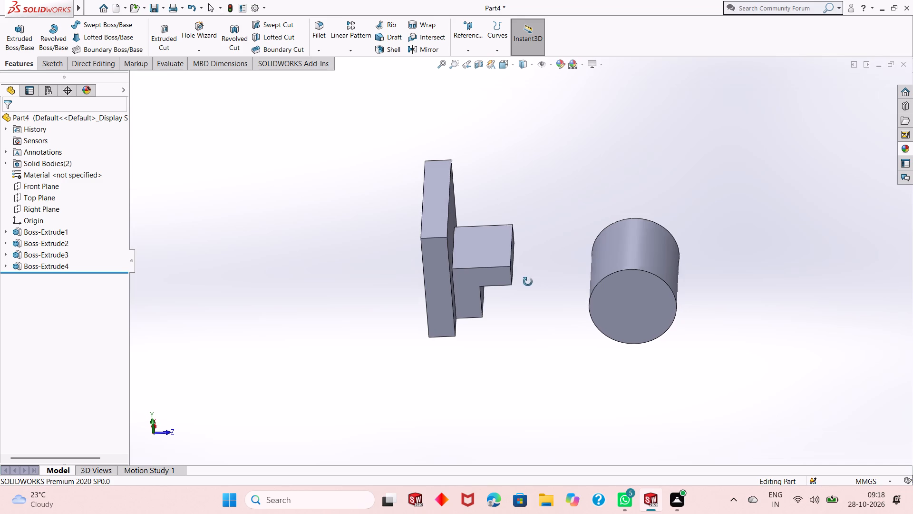
pyautogui.moveTo(528, 282); pyautogui.dragTo(523, 271, button='middle')
pyautogui.scroll(-1, 523, 269)
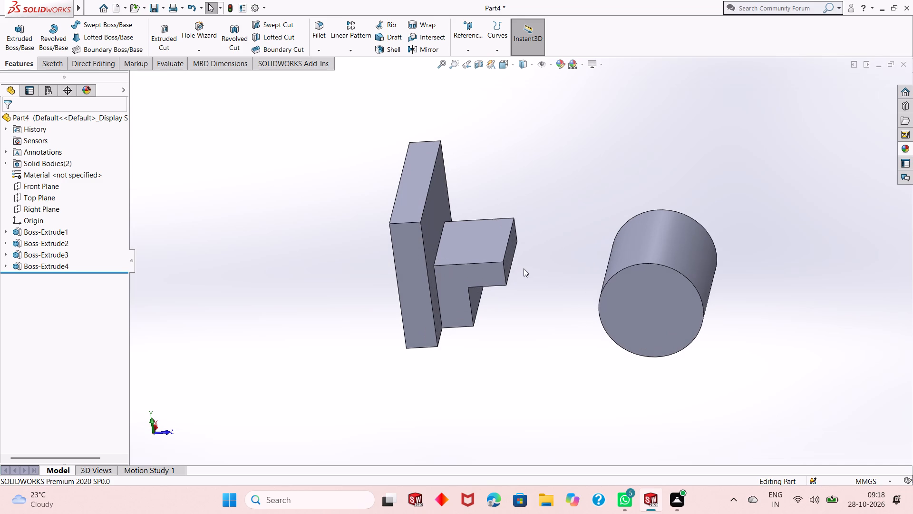
pyautogui.scroll(-2, 532, 236)
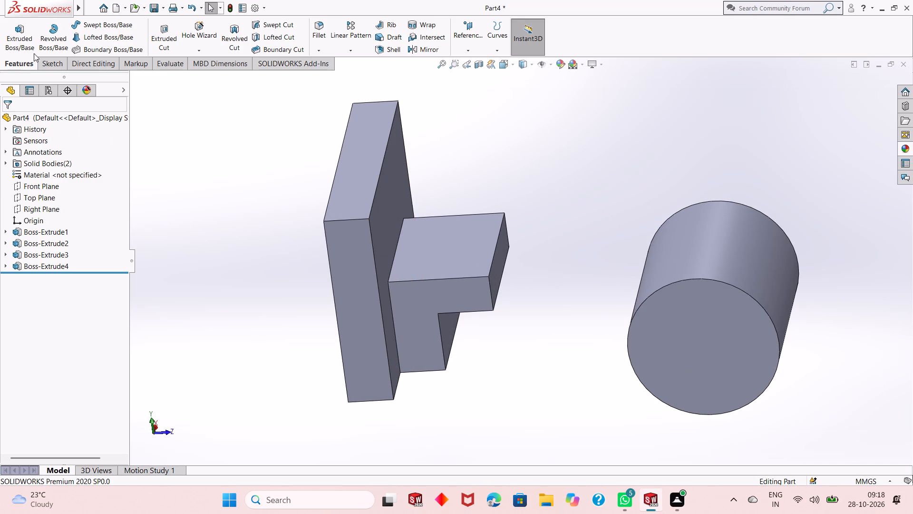
# Create a reference plane parallel to the Top Plane, offset 6 mm below it with Flip offset on.
pyautogui.click(50, 197)
pyautogui.moveTo(581, 477); pyautogui.dragTo(574, 452, button='middle')
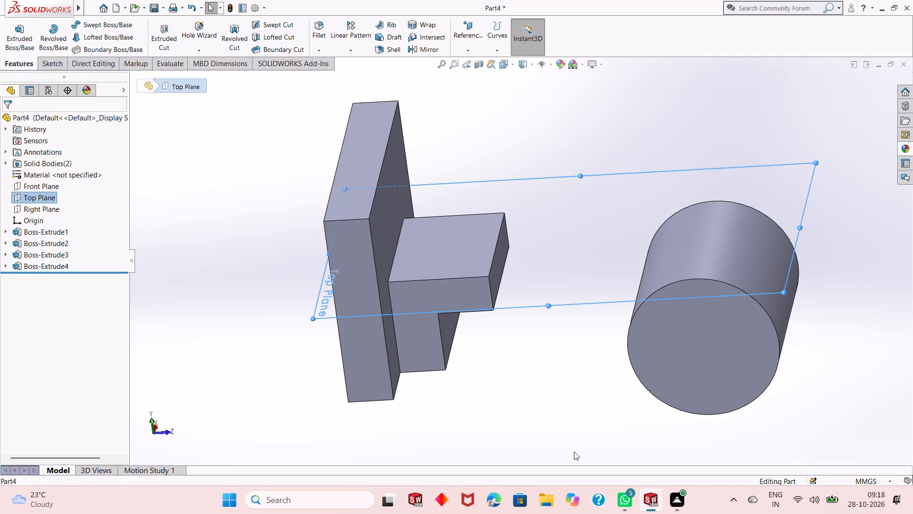
pyautogui.moveTo(552, 417); pyautogui.dragTo(550, 354, button='middle')
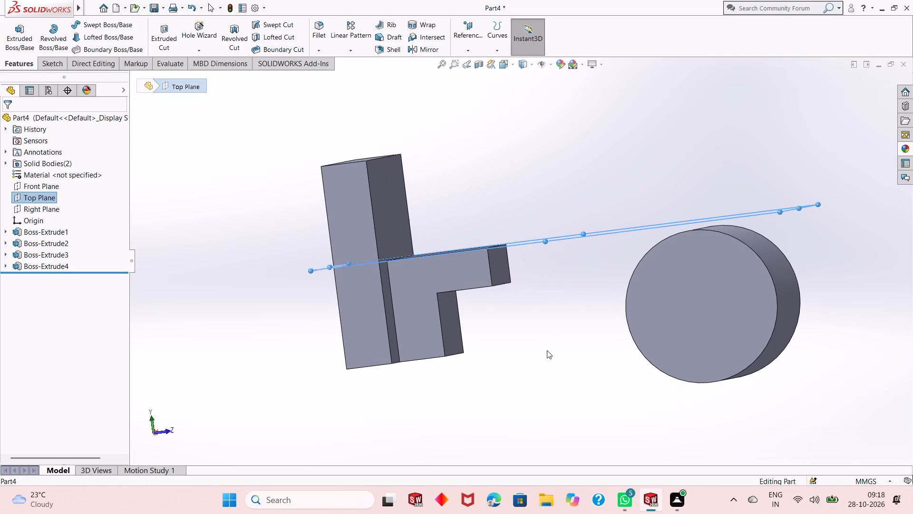
pyautogui.click(463, 37)
pyautogui.click(466, 58)
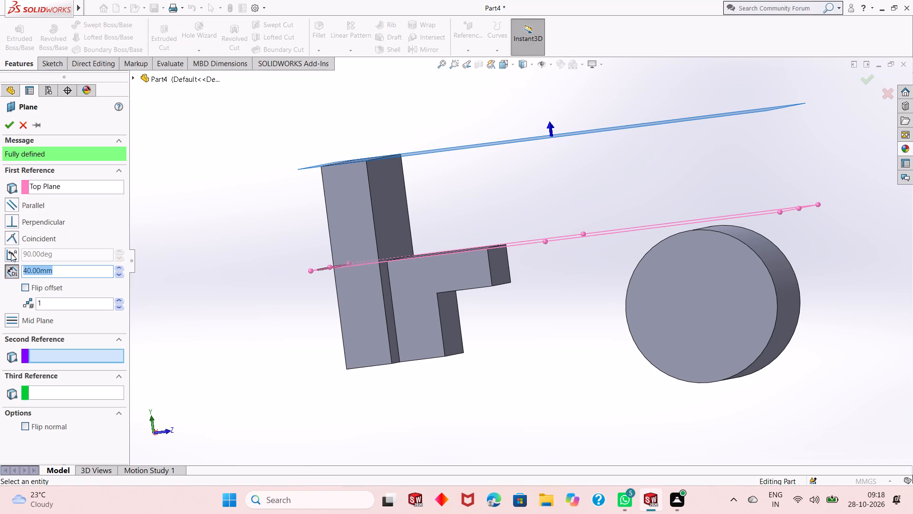
pyautogui.click(31, 288)
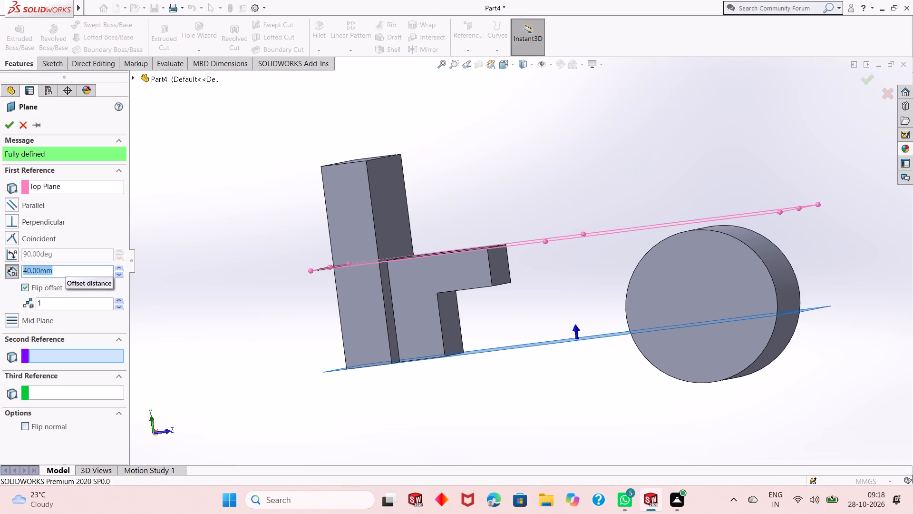
pyautogui.press('6')
pyautogui.press('Return')
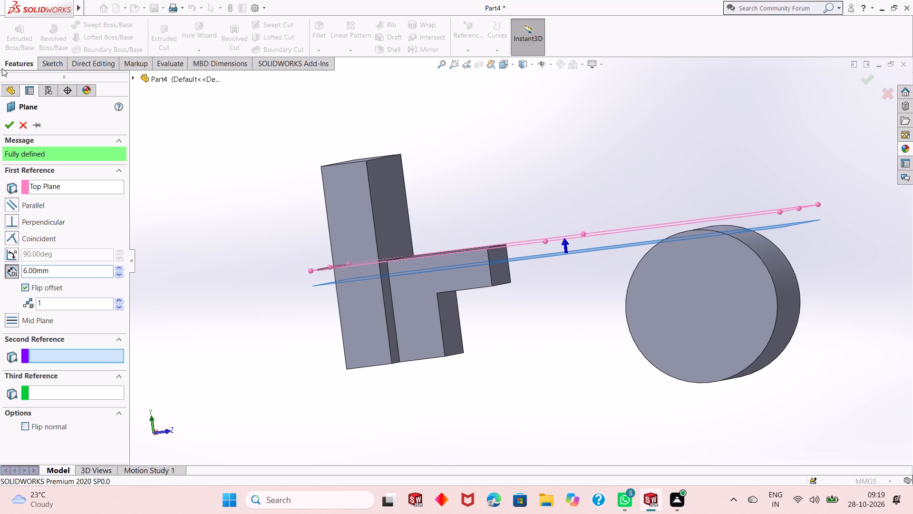
pyautogui.click(6, 127)
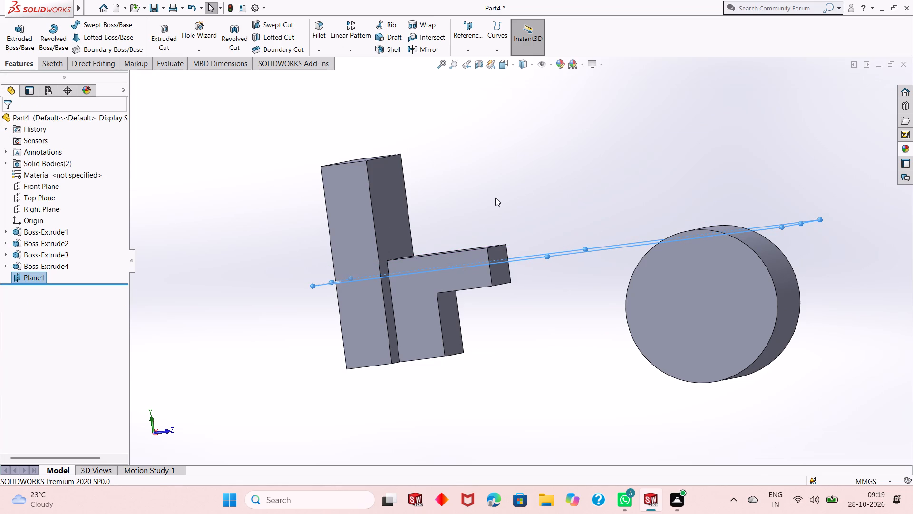
# Start a sketch on the new offset plane and view it face-on.
pyautogui.click(522, 188)
pyautogui.moveTo(524, 188); pyautogui.dragTo(536, 207, button='middle')
pyautogui.click(543, 263)
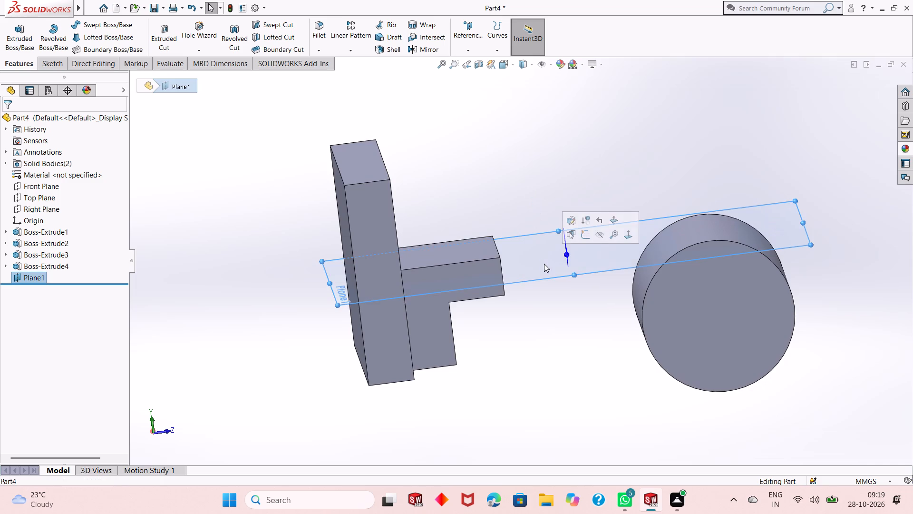
pyautogui.click(591, 231)
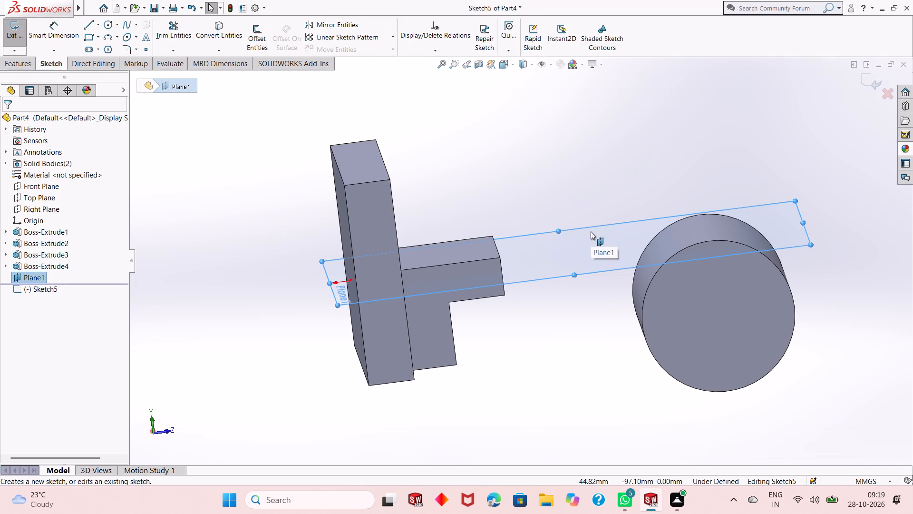
pyautogui.hotkey('ctrl', '8')
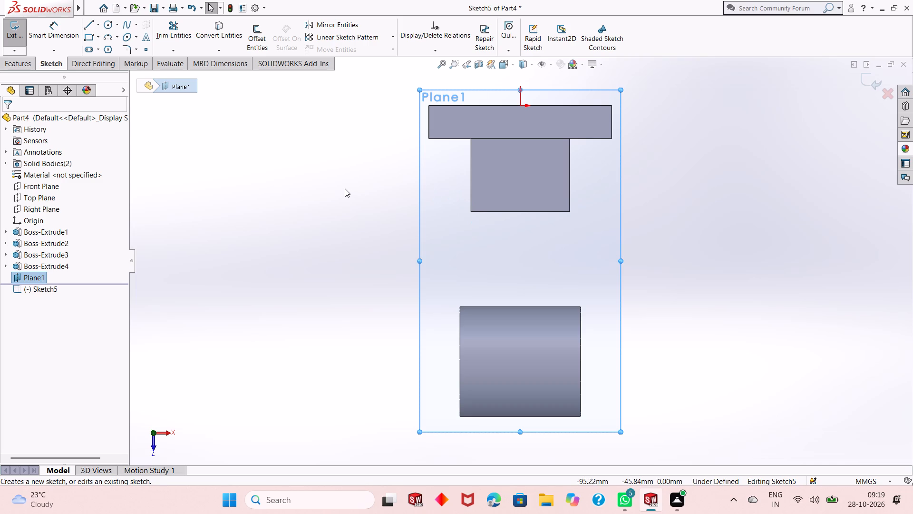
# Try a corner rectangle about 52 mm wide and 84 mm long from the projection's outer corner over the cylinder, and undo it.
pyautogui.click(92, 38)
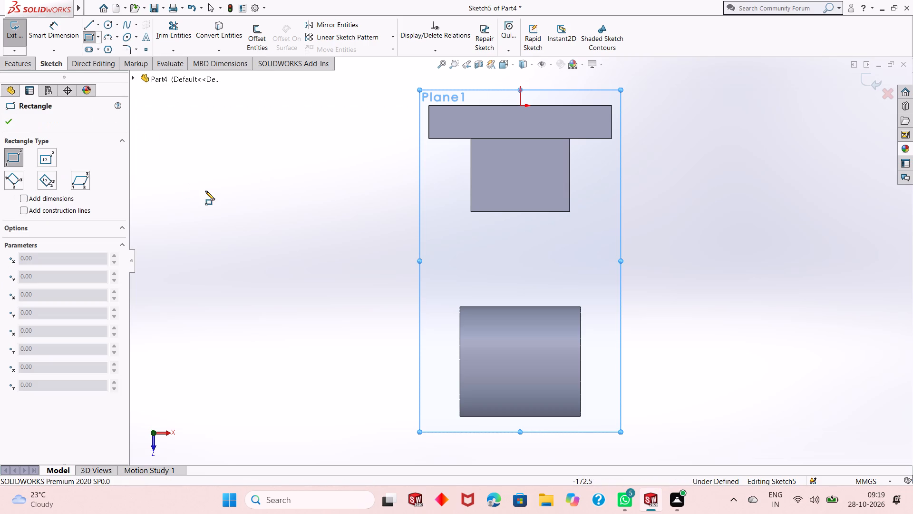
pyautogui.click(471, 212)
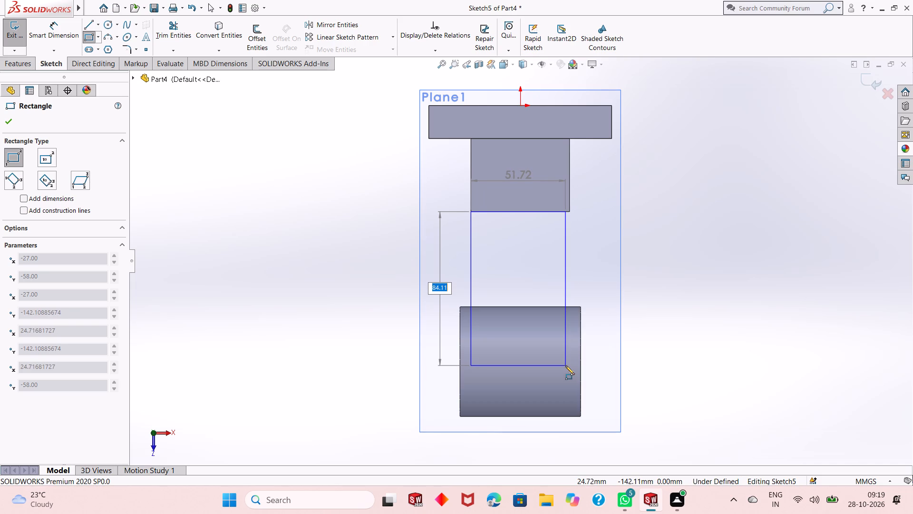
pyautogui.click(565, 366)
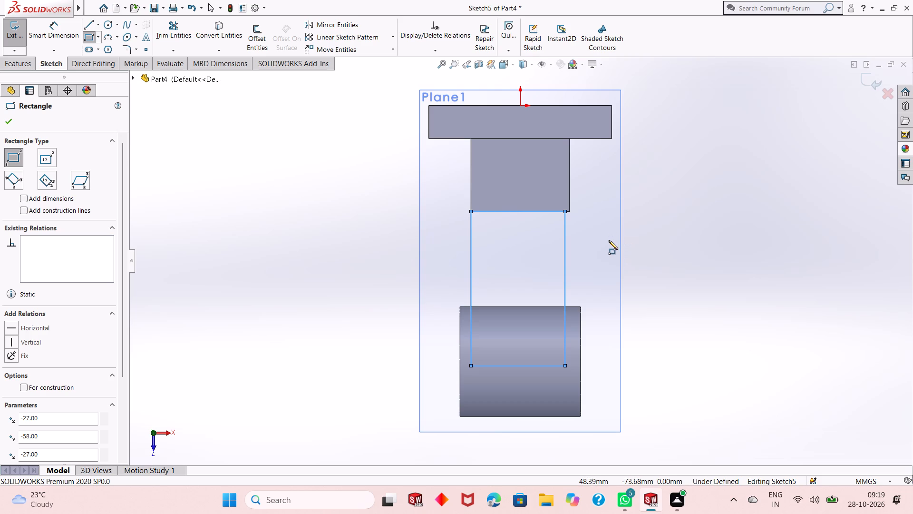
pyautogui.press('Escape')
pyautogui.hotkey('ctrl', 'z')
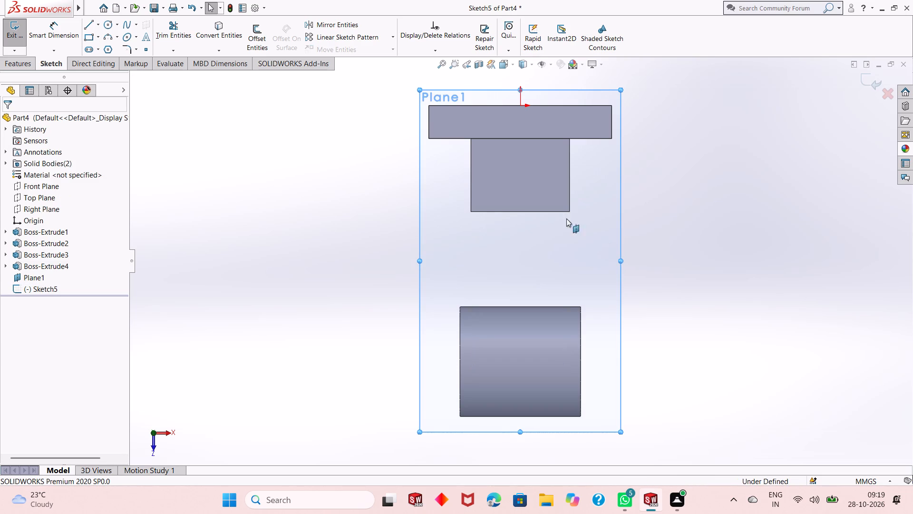
# Sketch a corner rectangle 54 mm wide and about 76 mm long from the projection's outer corner, matching its width and overlapping the cylinder.
pyautogui.click(90, 38)
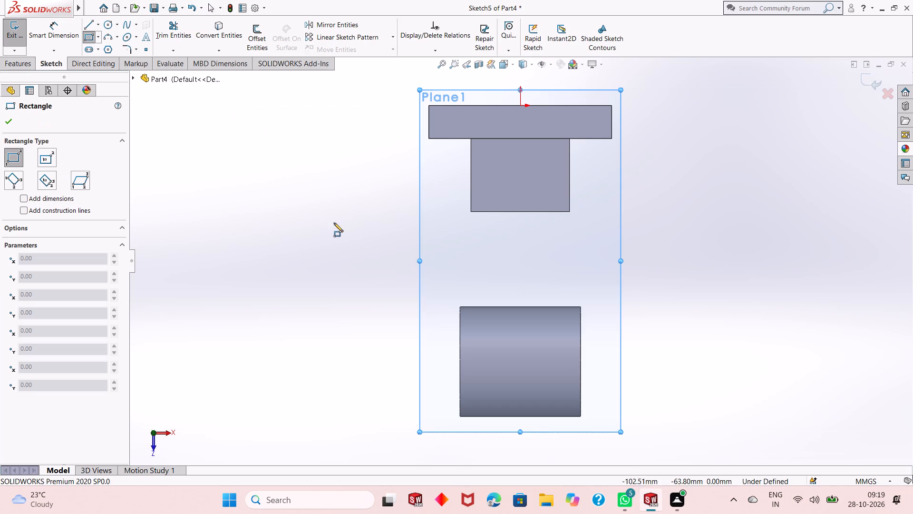
pyautogui.click(472, 212)
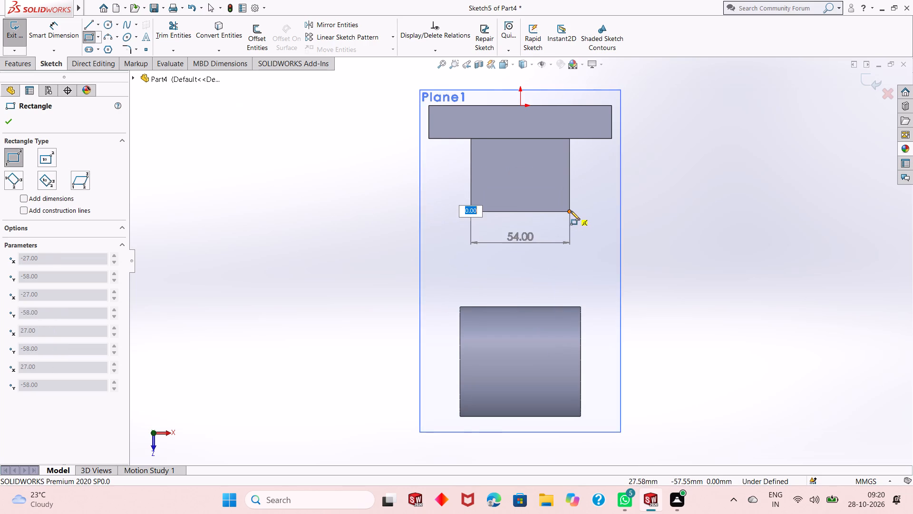
pyautogui.click(571, 350)
pyautogui.press('Escape')
pyautogui.press('Escape')
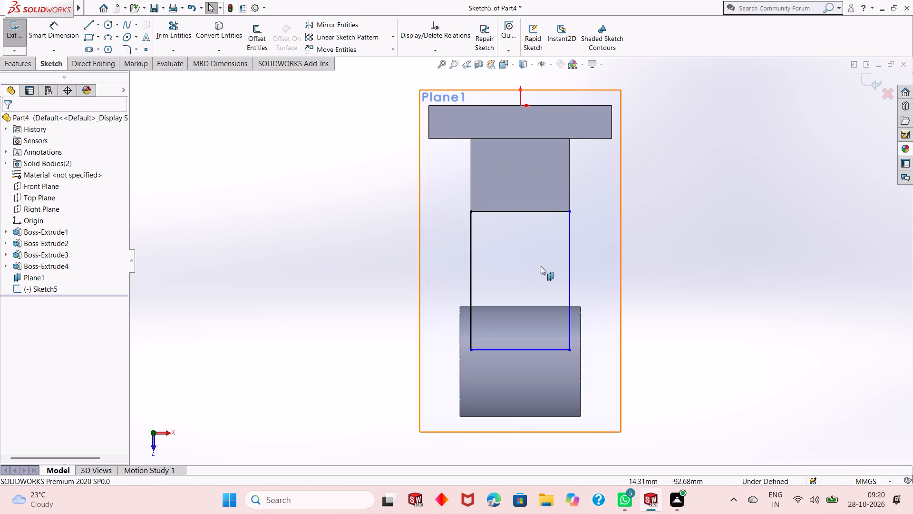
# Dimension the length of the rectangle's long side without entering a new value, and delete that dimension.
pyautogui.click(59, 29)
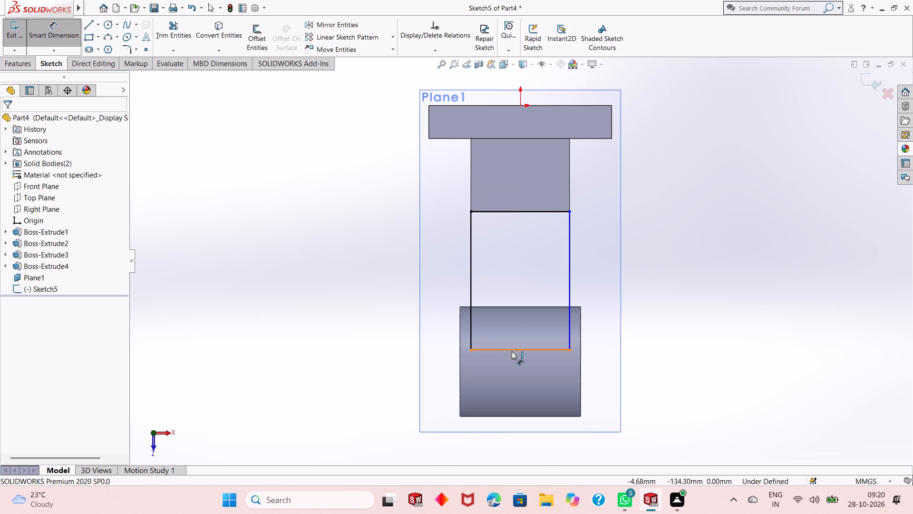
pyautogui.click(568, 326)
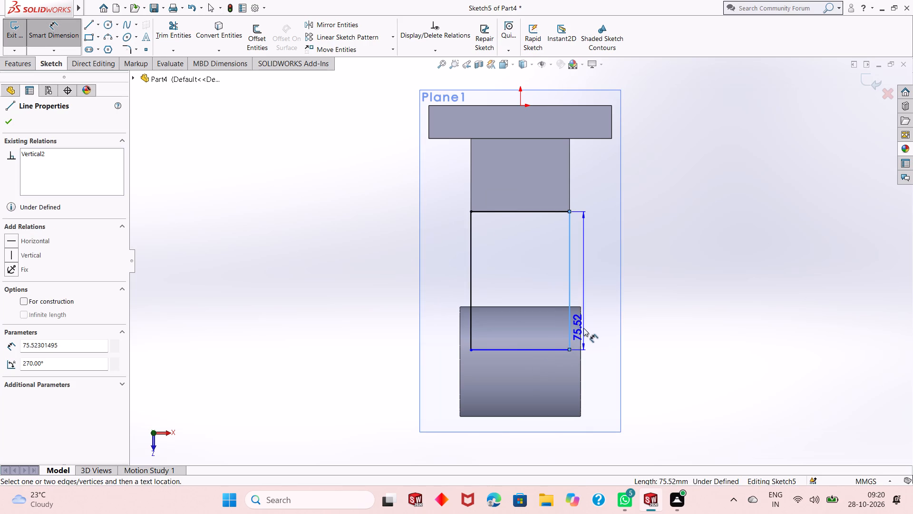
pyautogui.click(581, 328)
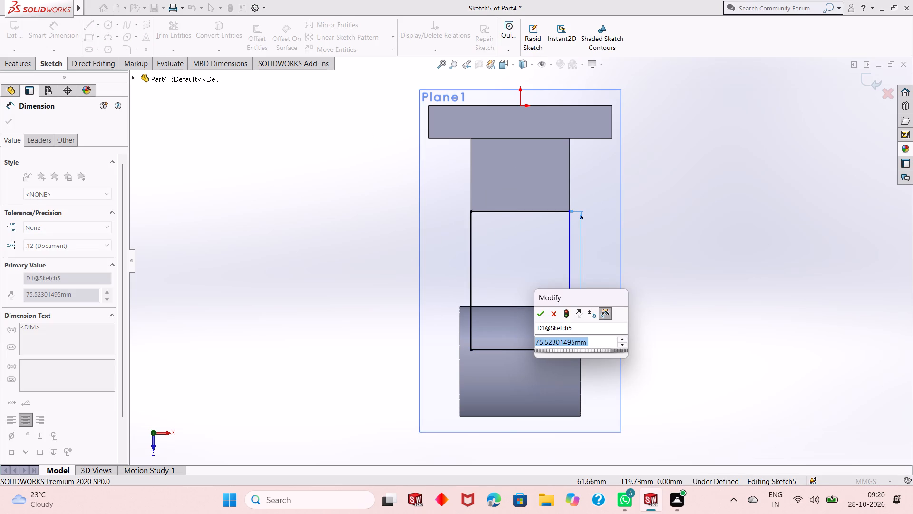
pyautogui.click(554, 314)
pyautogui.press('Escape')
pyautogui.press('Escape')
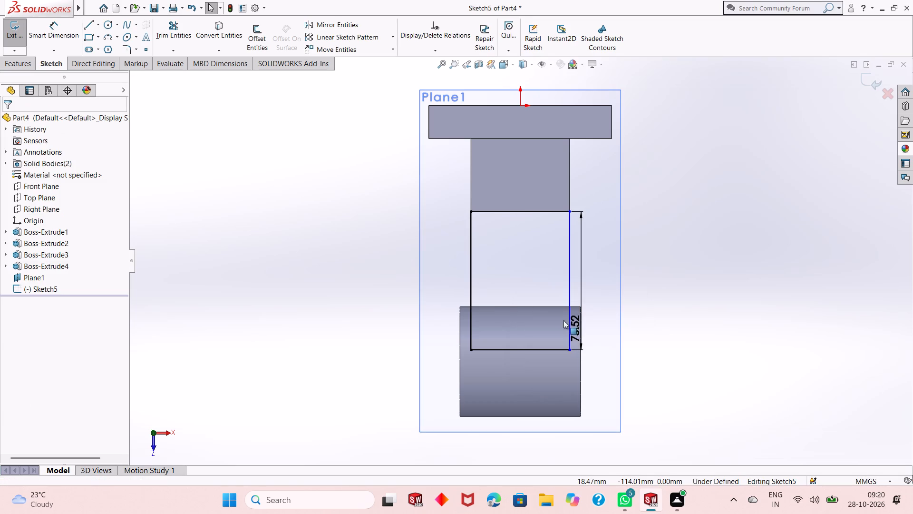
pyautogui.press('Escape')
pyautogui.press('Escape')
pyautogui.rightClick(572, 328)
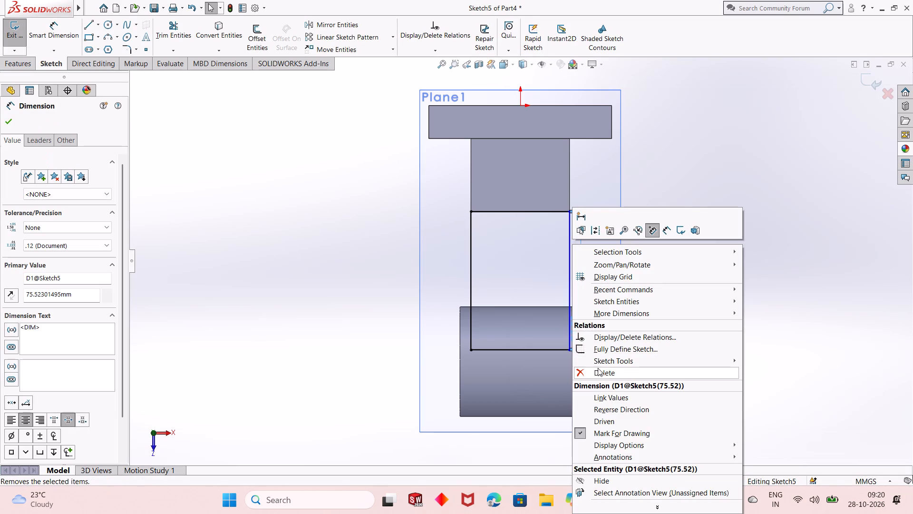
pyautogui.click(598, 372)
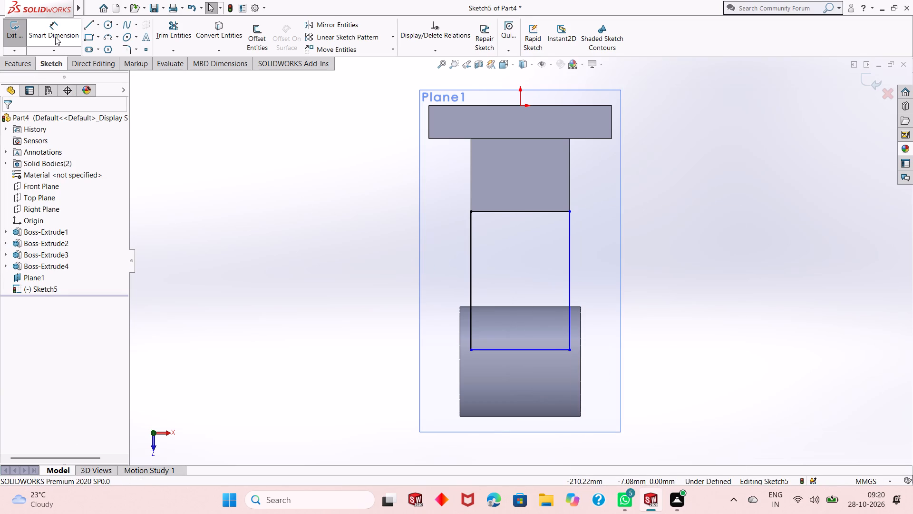
# Dimension the distance between the rectangle's long side and the cylinder's adjacent end face as 6 mm.
pyautogui.click(55, 37)
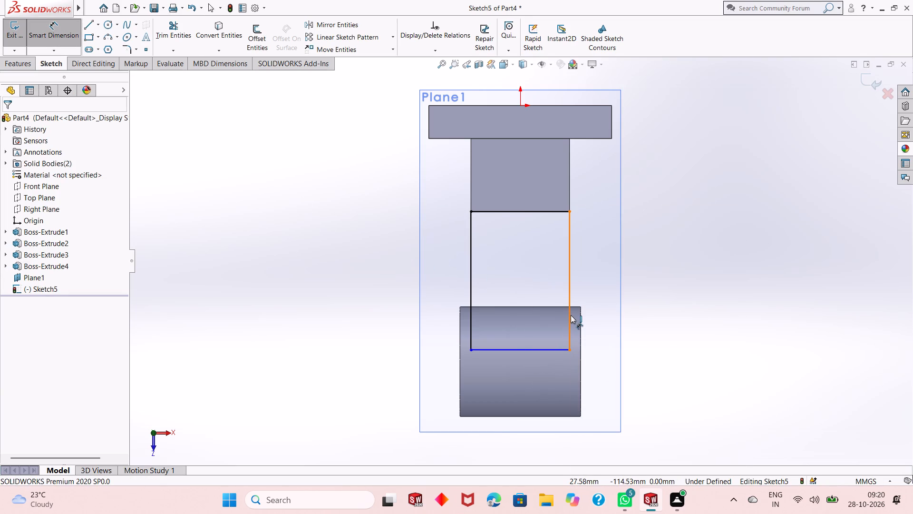
pyautogui.click(571, 315)
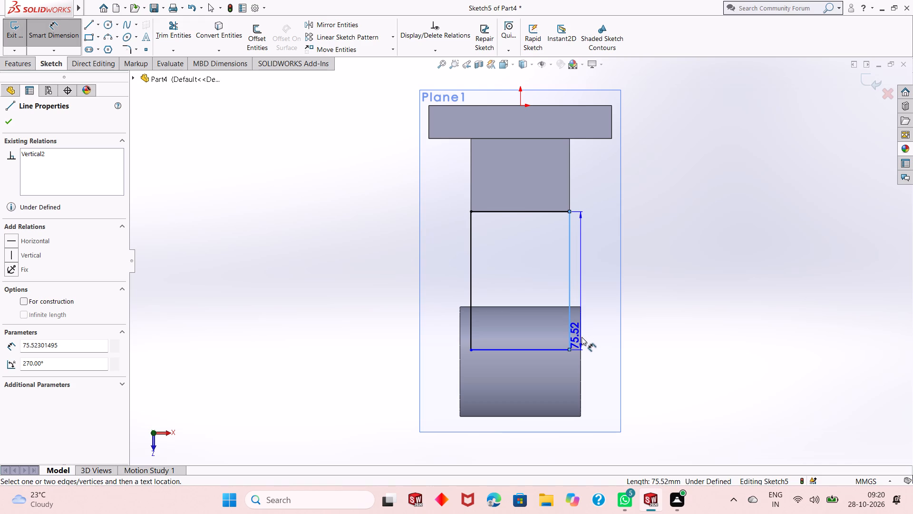
pyautogui.click(579, 340)
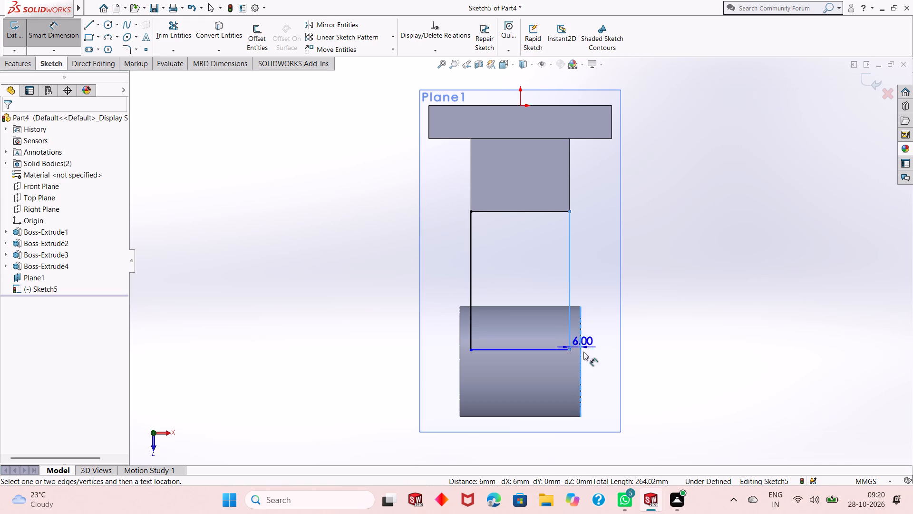
pyautogui.click(701, 395)
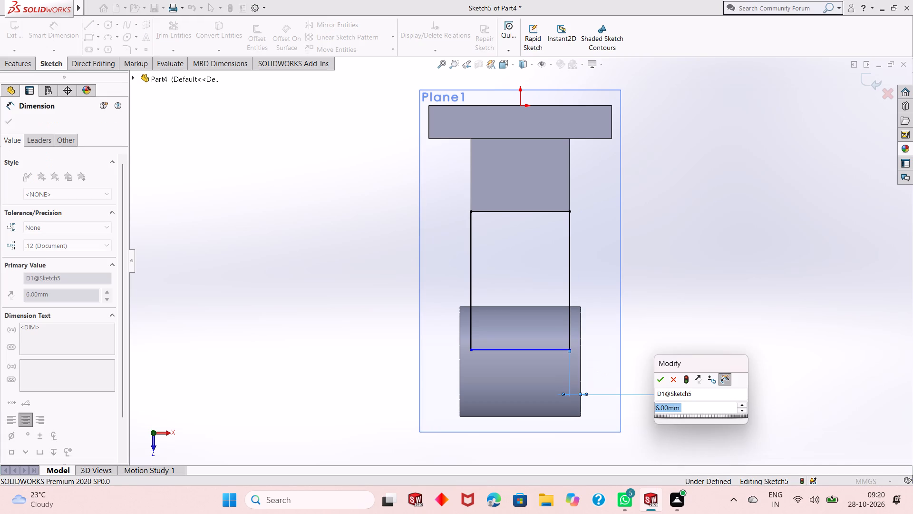
pyautogui.press('Return')
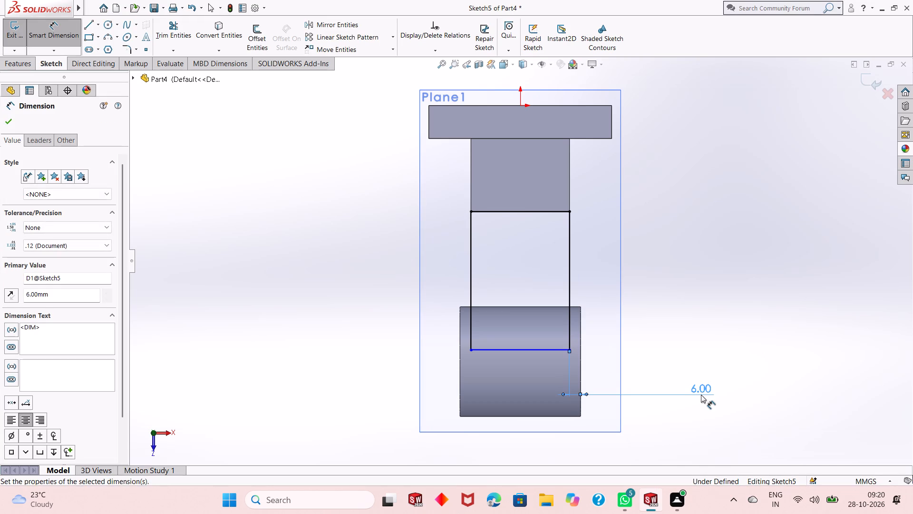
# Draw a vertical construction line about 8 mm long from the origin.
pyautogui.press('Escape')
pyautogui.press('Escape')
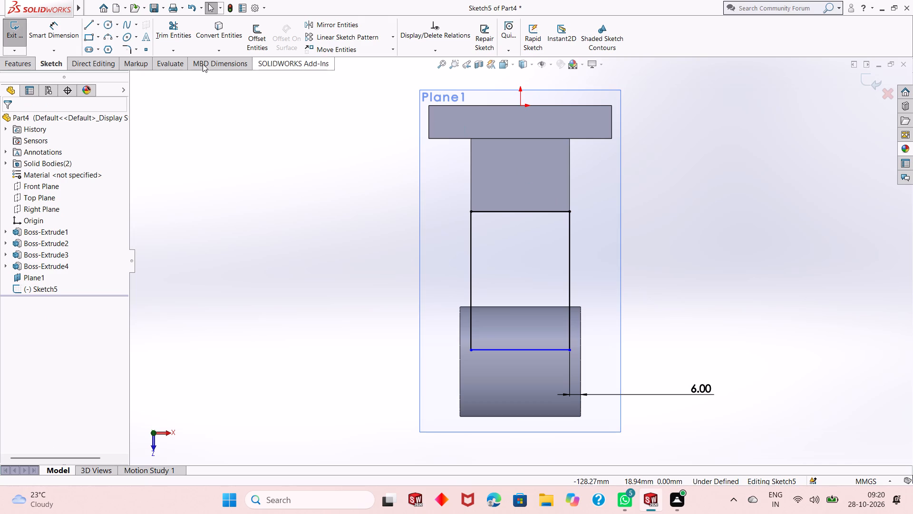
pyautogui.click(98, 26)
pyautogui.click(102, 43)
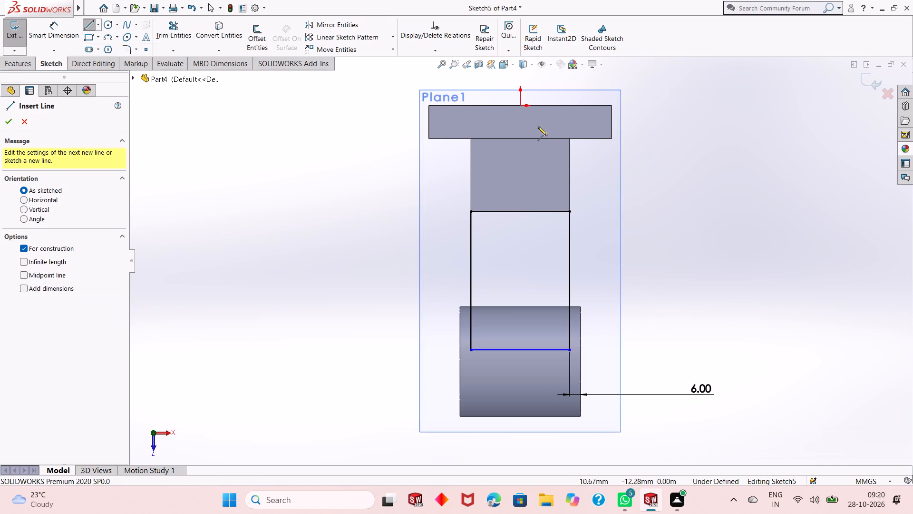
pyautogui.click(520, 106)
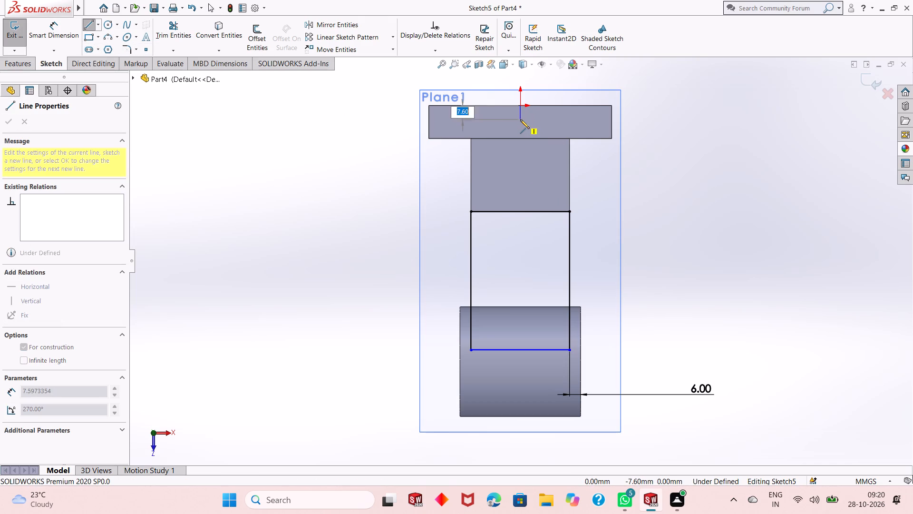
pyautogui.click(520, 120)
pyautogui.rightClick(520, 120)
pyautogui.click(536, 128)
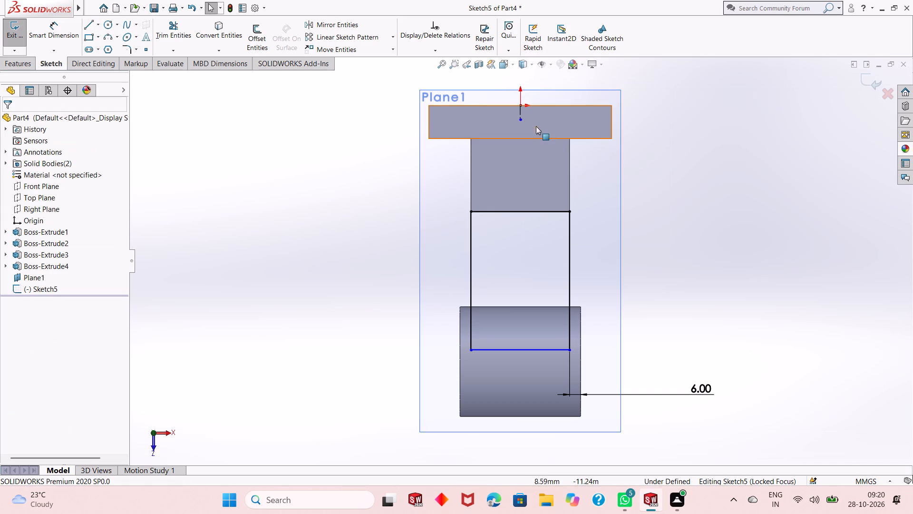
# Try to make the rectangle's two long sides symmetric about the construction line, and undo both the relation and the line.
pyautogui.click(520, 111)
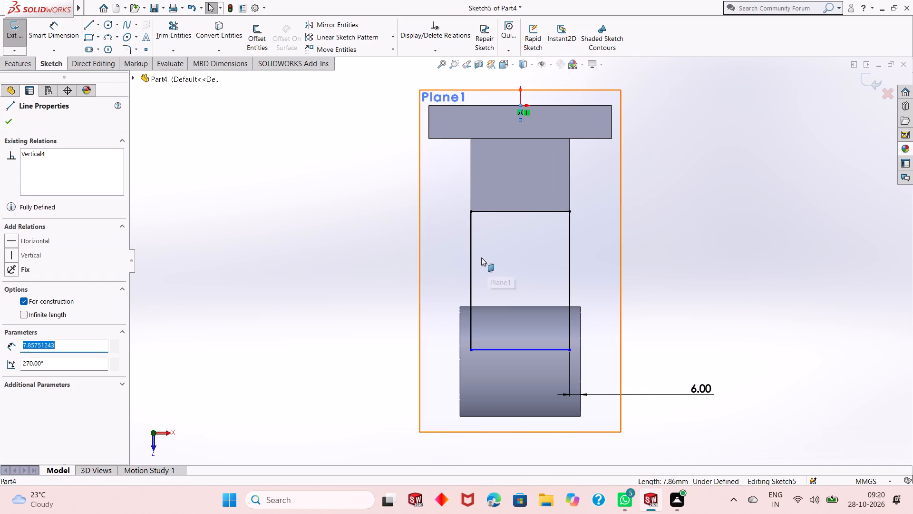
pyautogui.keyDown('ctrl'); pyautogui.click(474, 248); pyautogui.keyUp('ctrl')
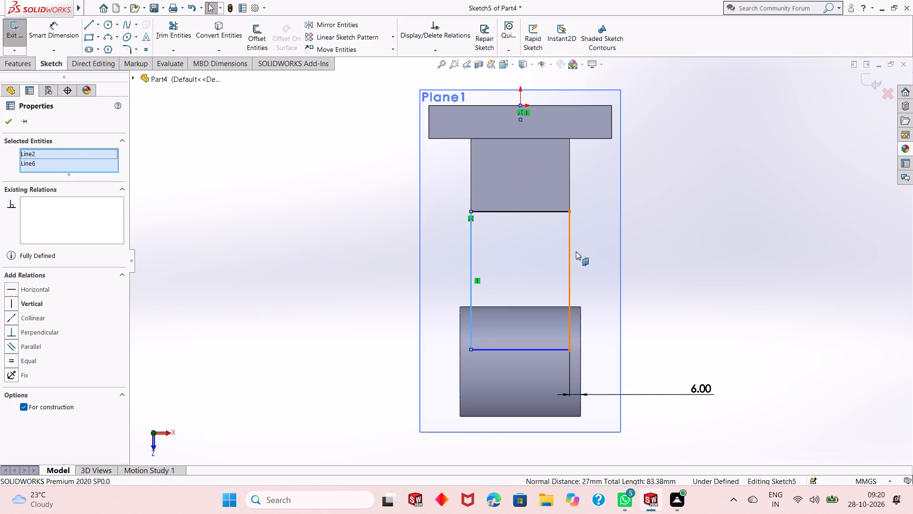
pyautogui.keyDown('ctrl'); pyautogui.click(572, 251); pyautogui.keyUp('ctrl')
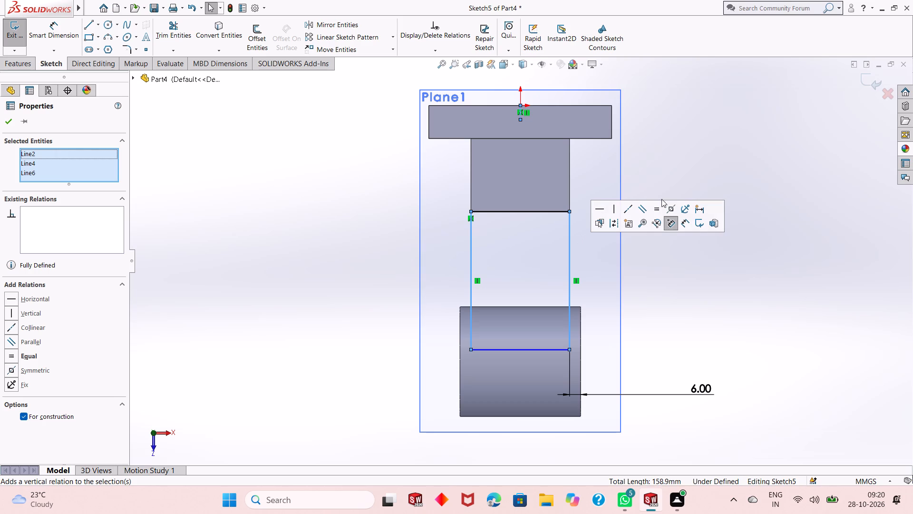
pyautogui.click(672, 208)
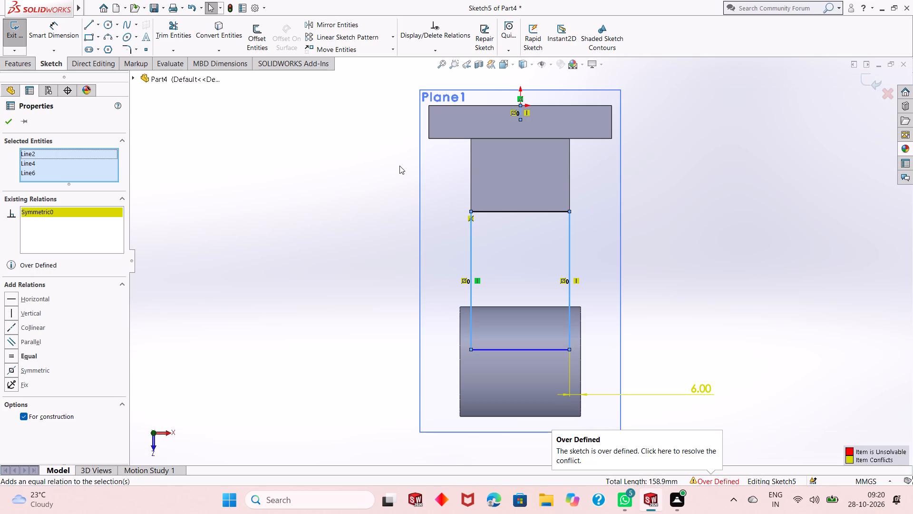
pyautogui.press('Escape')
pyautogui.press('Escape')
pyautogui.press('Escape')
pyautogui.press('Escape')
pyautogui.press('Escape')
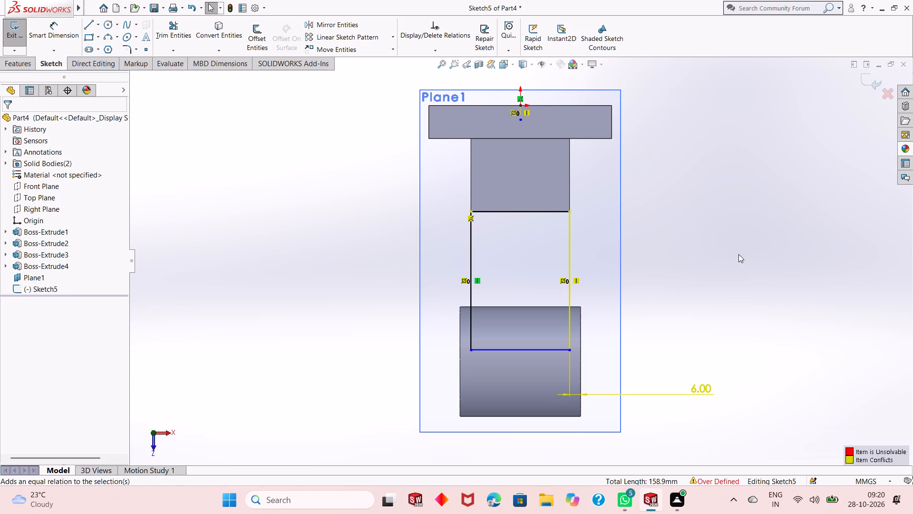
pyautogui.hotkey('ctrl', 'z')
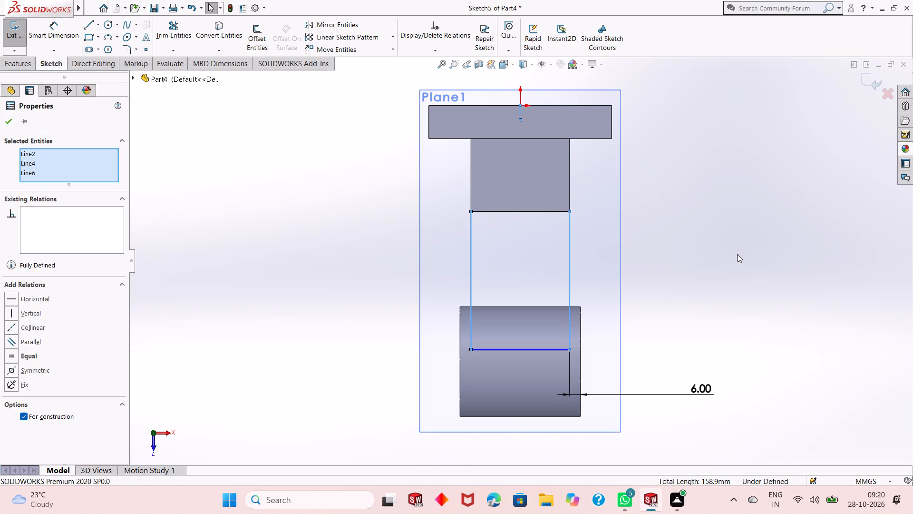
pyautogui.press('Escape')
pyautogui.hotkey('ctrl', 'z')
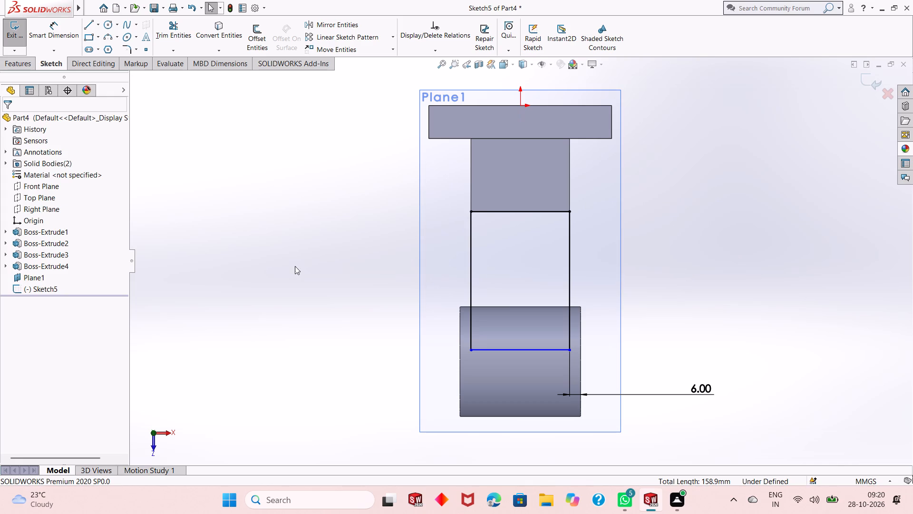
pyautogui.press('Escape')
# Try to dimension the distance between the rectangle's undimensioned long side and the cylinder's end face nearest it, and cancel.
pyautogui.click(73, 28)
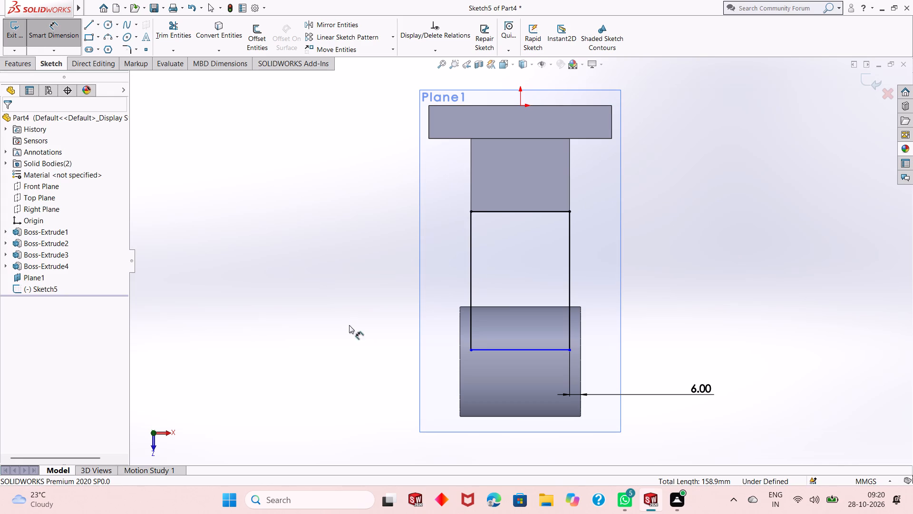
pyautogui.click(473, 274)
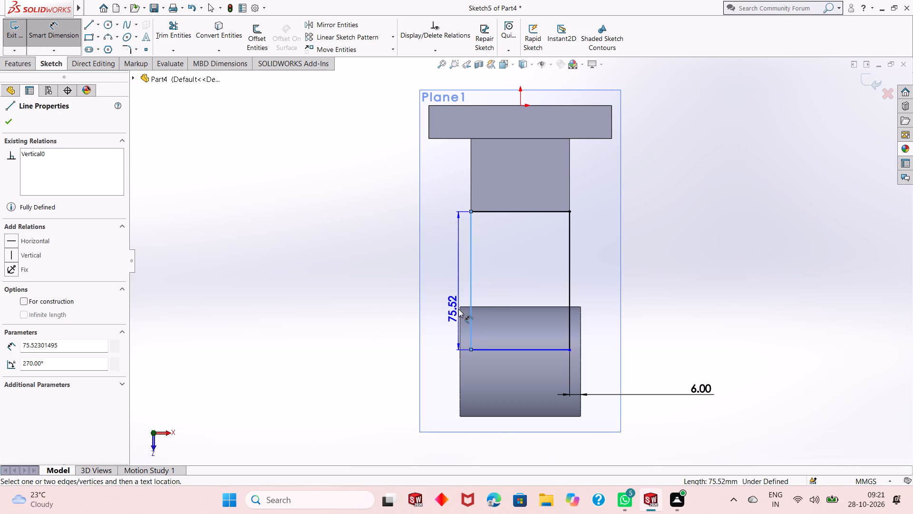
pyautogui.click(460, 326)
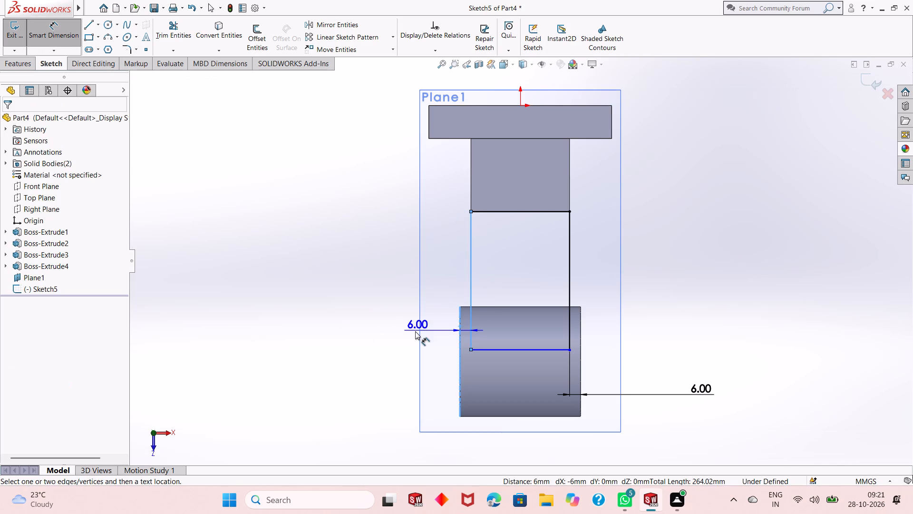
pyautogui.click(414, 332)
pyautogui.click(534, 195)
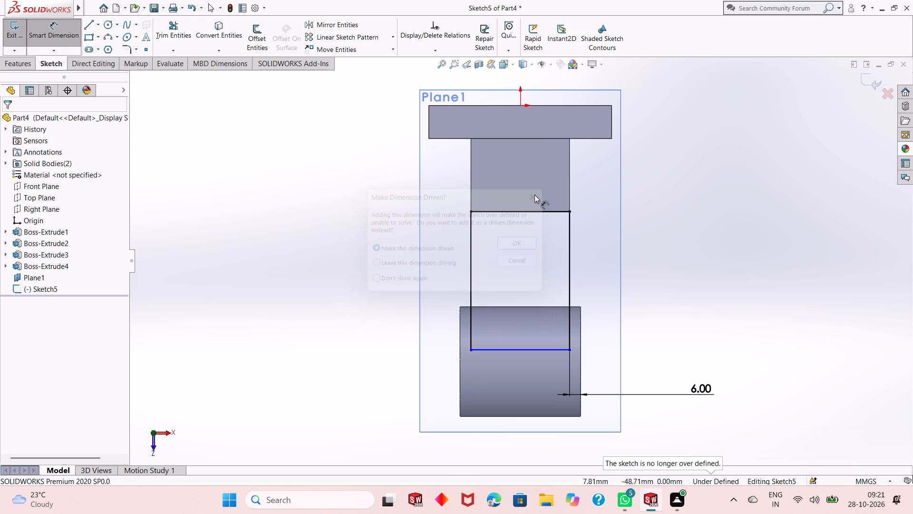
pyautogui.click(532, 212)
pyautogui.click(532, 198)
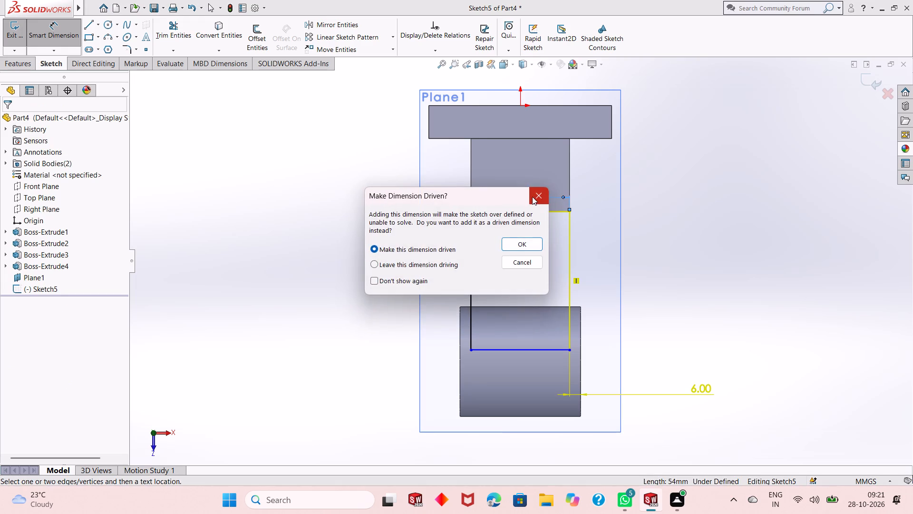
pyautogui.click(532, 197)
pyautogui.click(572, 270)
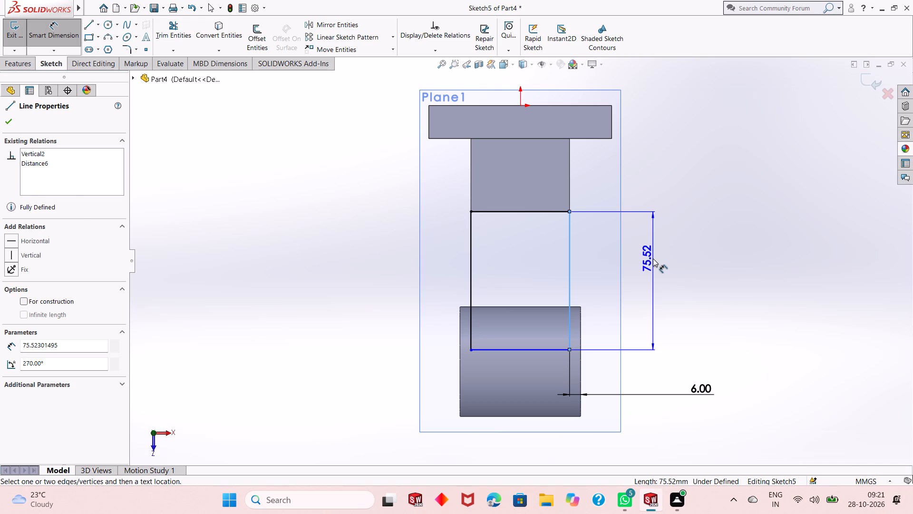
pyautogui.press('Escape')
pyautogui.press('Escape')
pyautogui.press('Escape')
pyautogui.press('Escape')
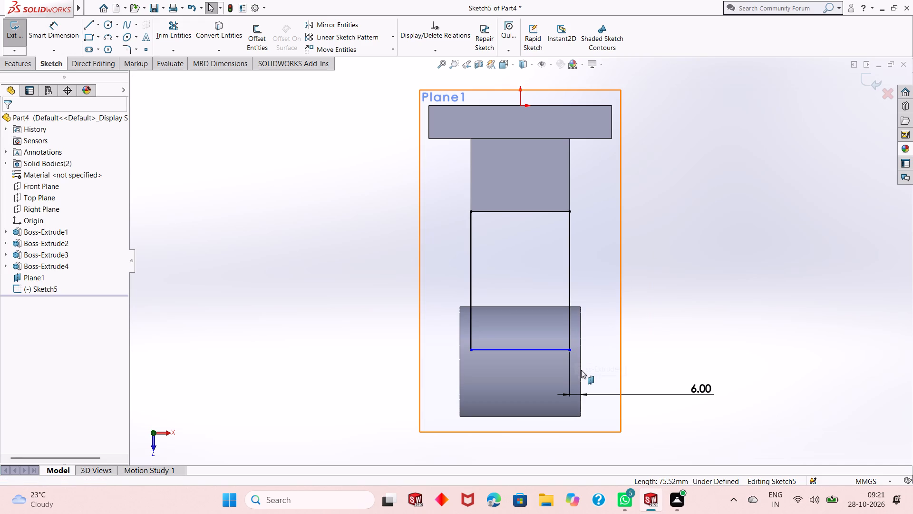
# Examine where the rectangle overlaps the cylinder and its end face, both at an angle and normal to the sketch plane.
pyautogui.click(581, 349)
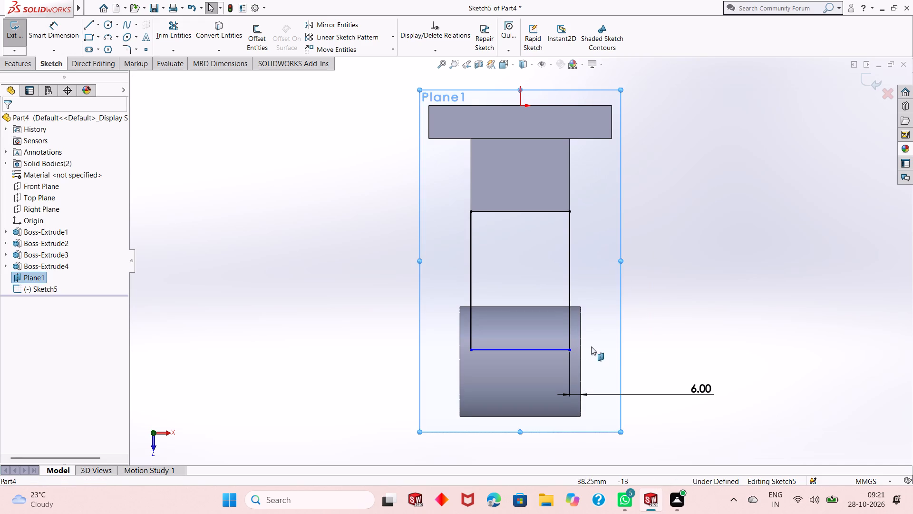
pyautogui.scroll(-3, 589, 349)
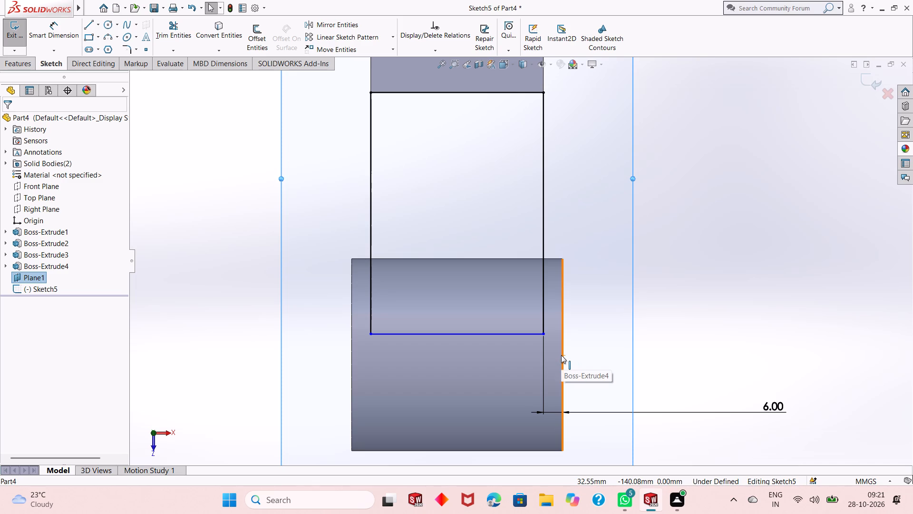
pyautogui.moveTo(619, 357); pyautogui.dragTo(617, 350, button='middle')
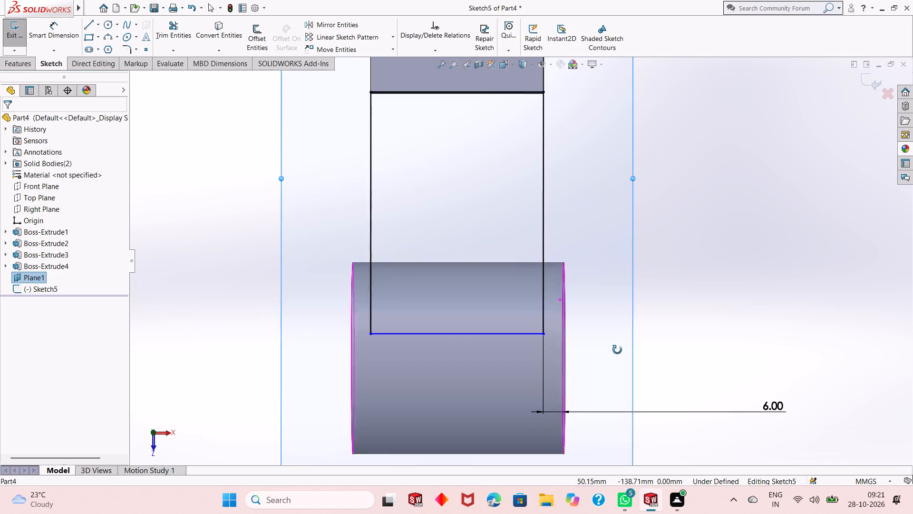
pyautogui.moveTo(617, 350); pyautogui.dragTo(610, 356, button='middle')
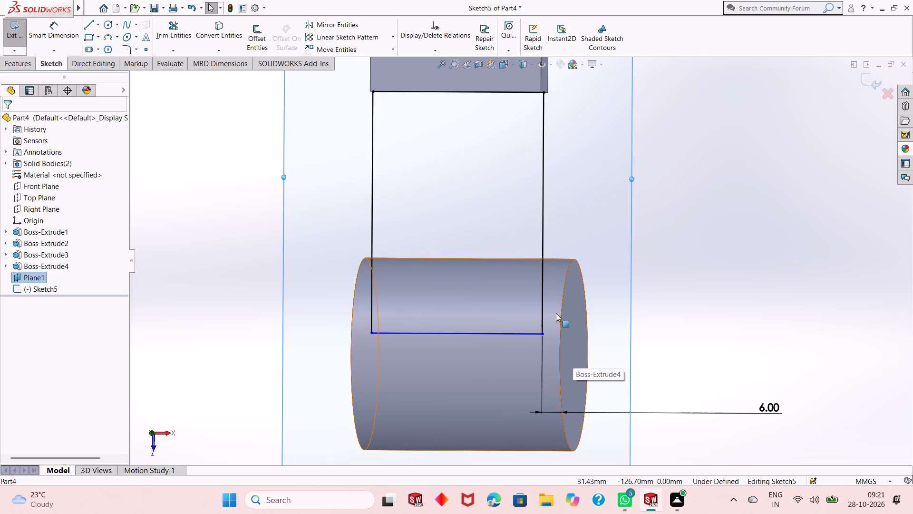
pyautogui.hotkey('ctrl', '8')
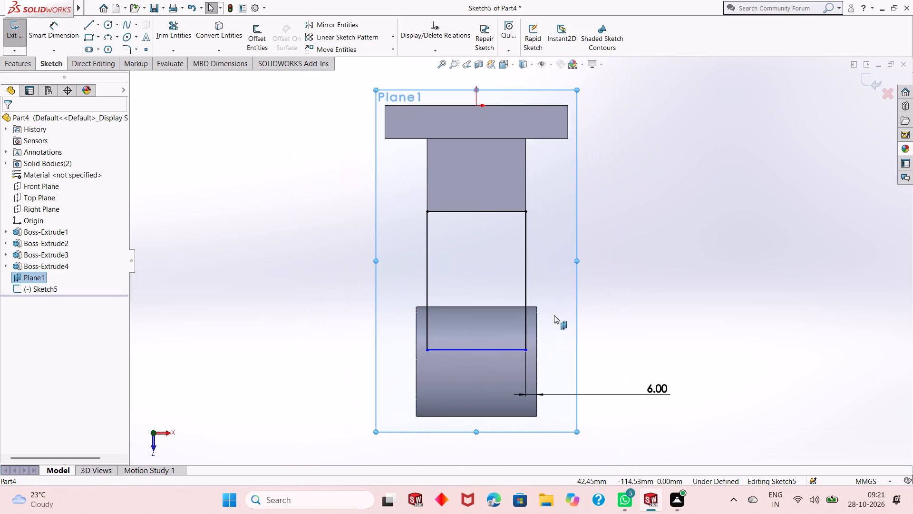
pyautogui.scroll(-2, 522, 337)
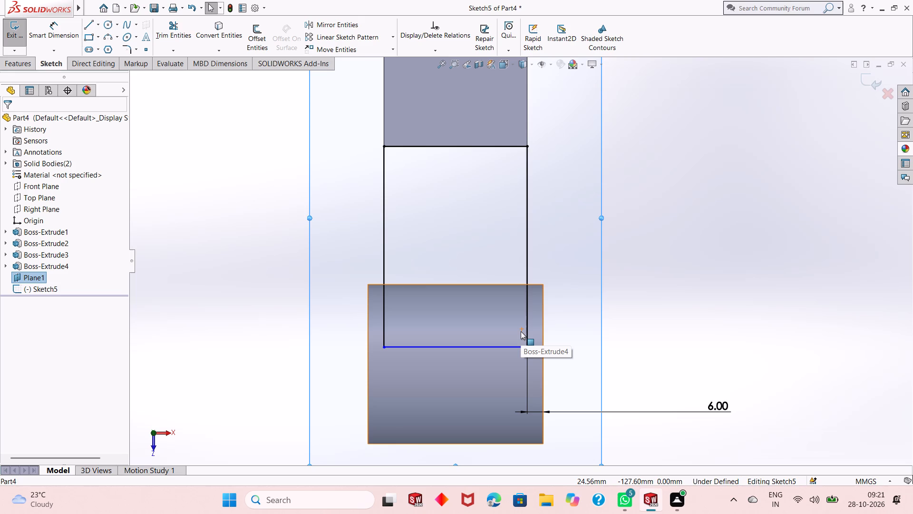
pyautogui.scroll(2, 500, 342)
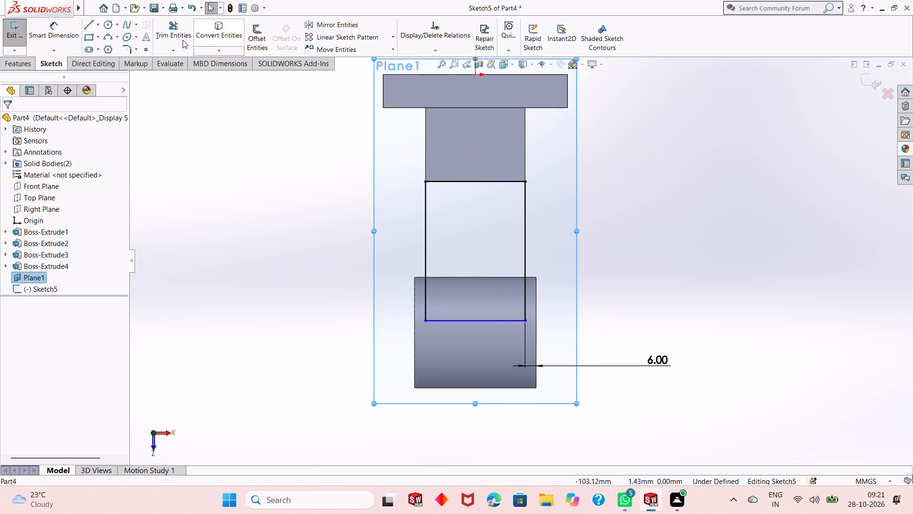
# Dimension the distance from the wide block's projection-side edge to the rectangle's short side over the cylinder as 122 mm.
pyautogui.click(58, 28)
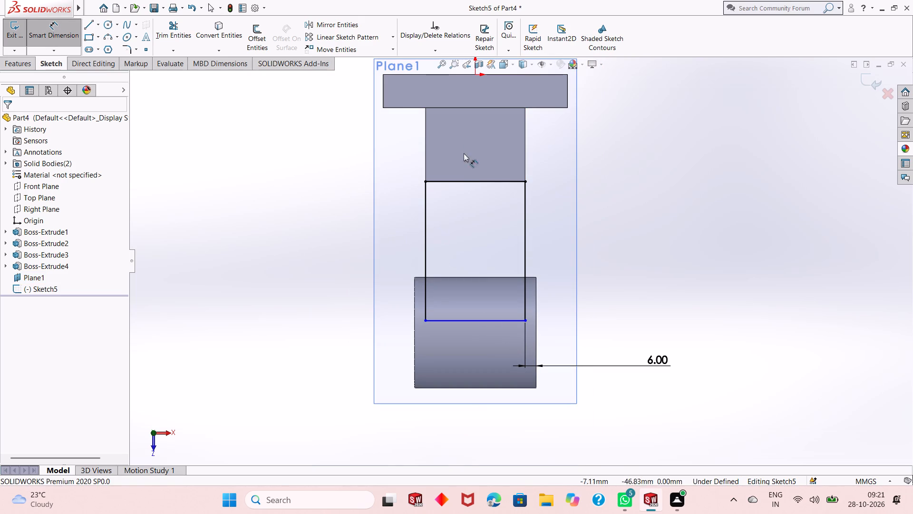
pyautogui.click(542, 108)
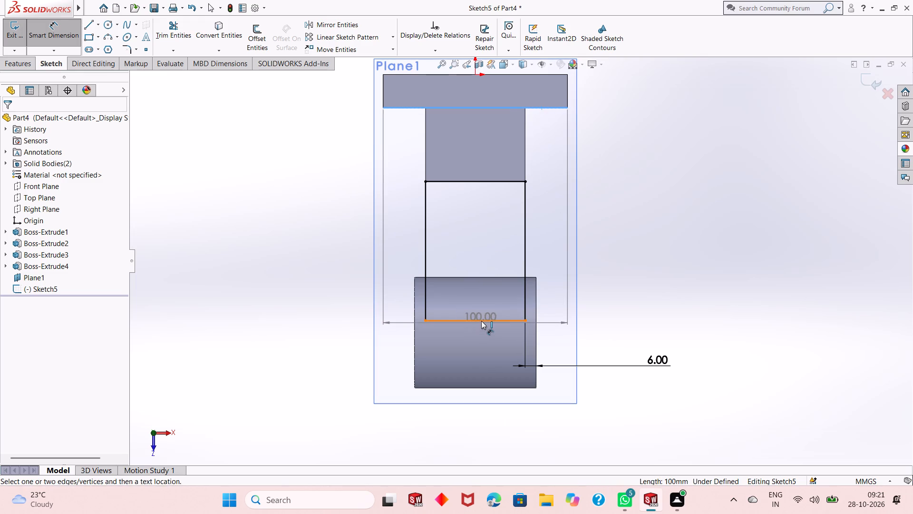
pyautogui.click(481, 321)
pyautogui.click(717, 309)
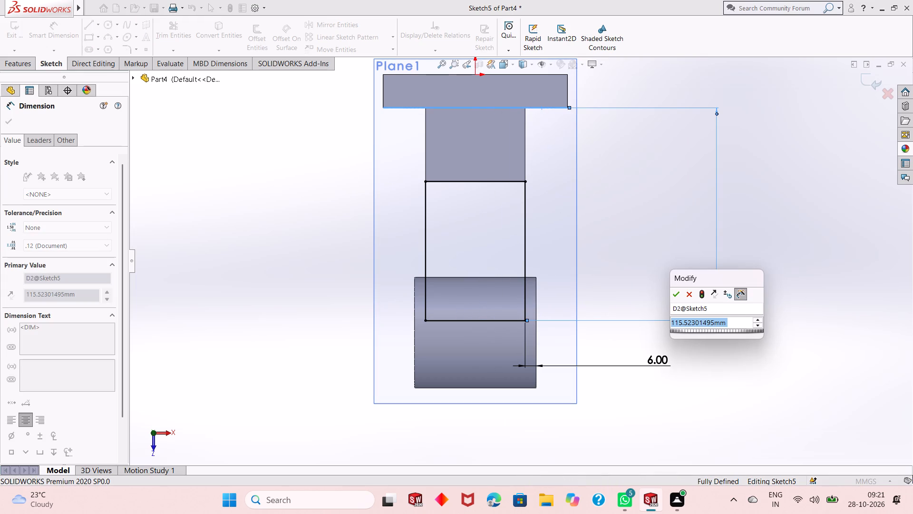
pyautogui.write('122')
pyautogui.press('Return')
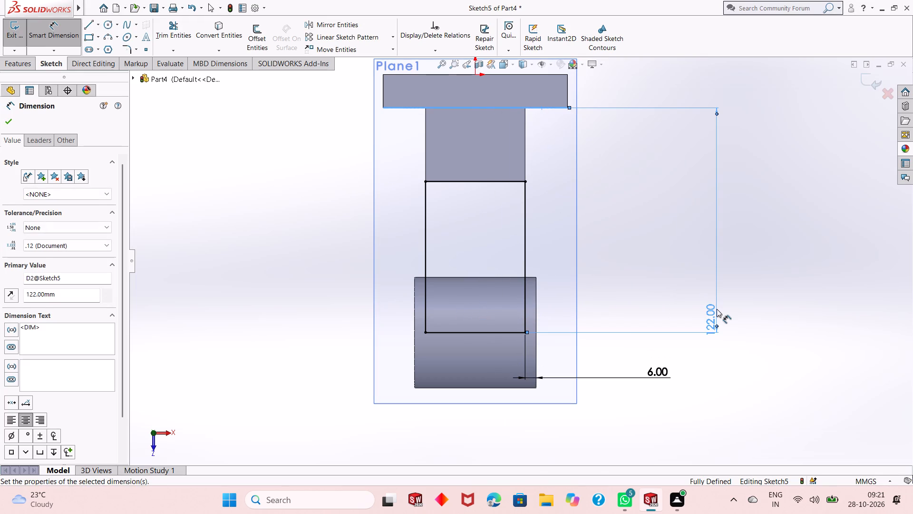
pyautogui.rightClick(738, 226)
pyautogui.click(747, 257)
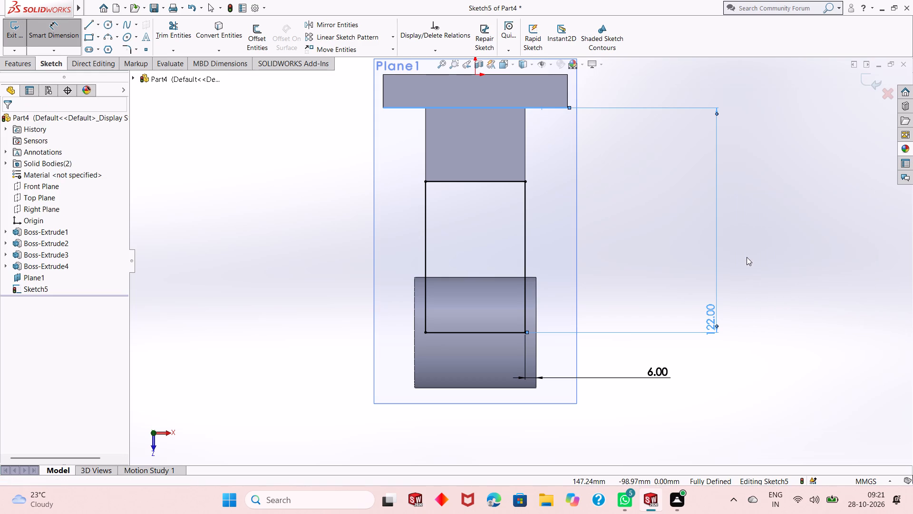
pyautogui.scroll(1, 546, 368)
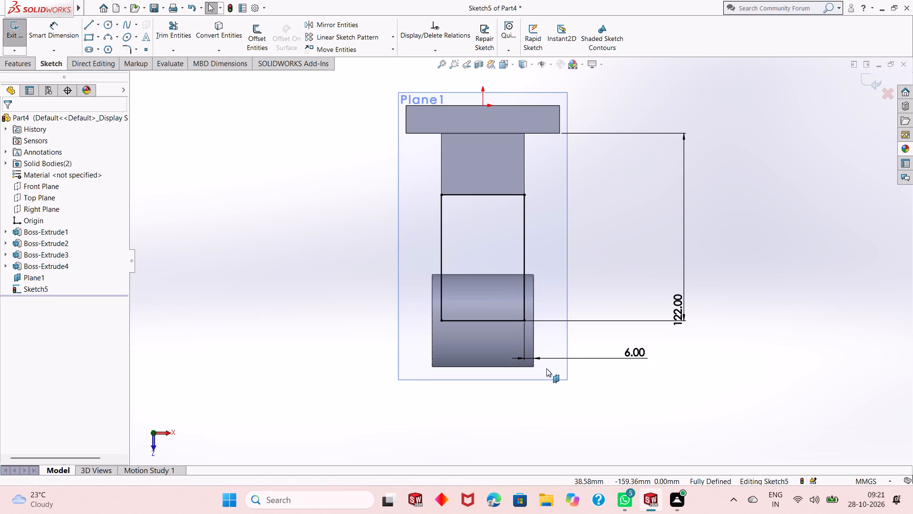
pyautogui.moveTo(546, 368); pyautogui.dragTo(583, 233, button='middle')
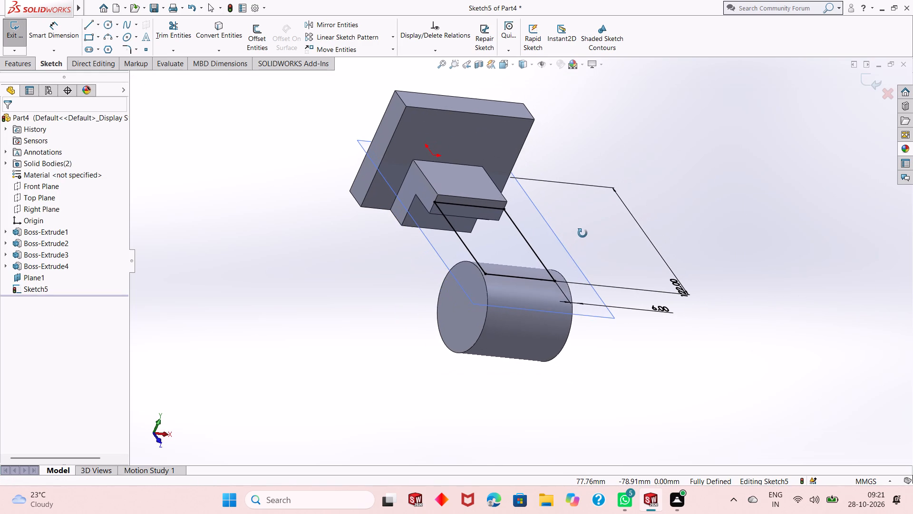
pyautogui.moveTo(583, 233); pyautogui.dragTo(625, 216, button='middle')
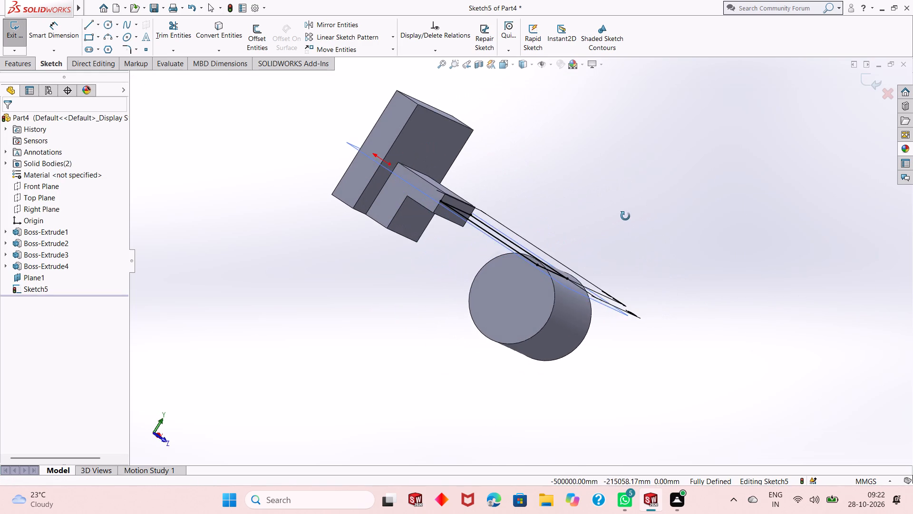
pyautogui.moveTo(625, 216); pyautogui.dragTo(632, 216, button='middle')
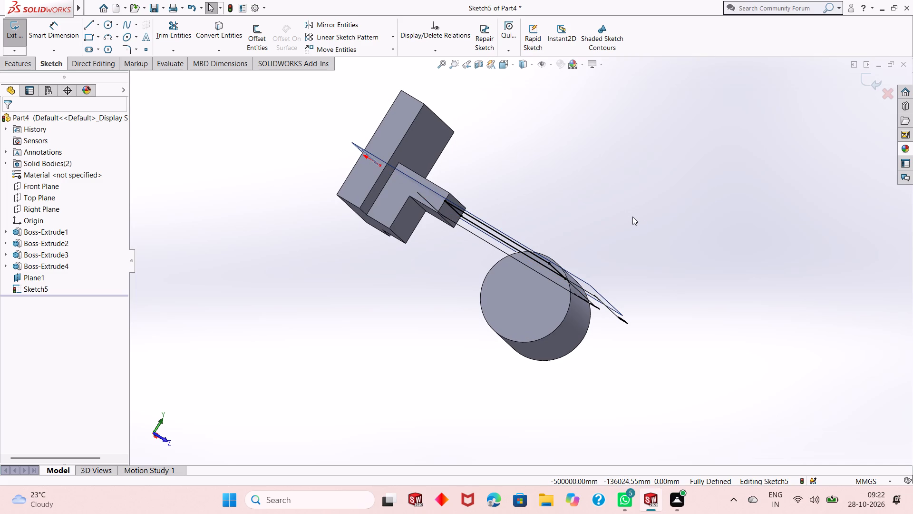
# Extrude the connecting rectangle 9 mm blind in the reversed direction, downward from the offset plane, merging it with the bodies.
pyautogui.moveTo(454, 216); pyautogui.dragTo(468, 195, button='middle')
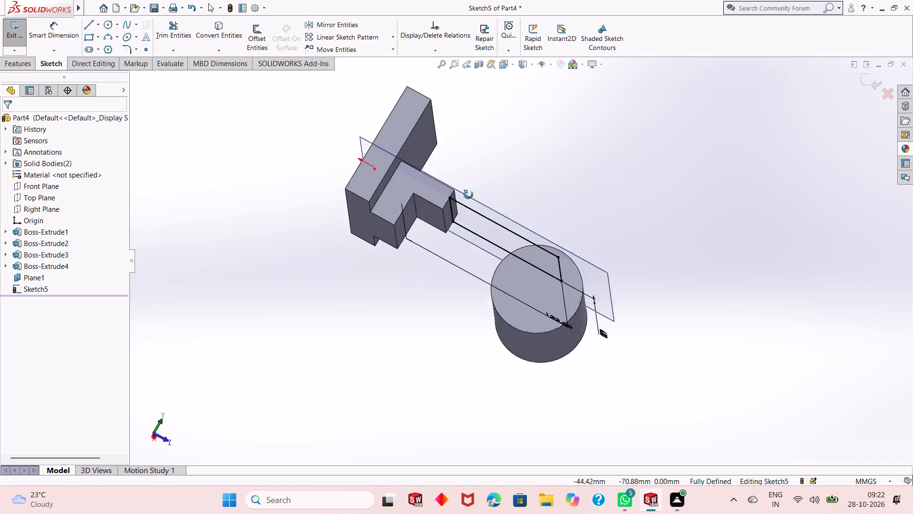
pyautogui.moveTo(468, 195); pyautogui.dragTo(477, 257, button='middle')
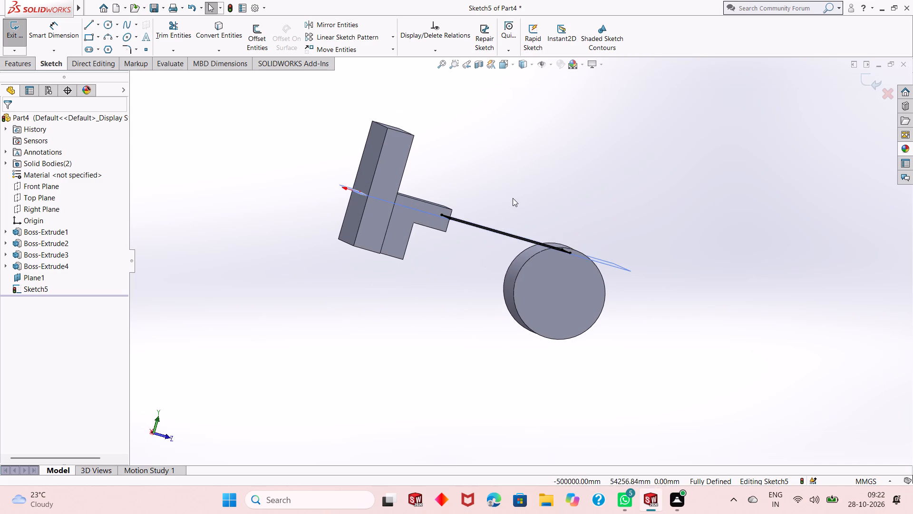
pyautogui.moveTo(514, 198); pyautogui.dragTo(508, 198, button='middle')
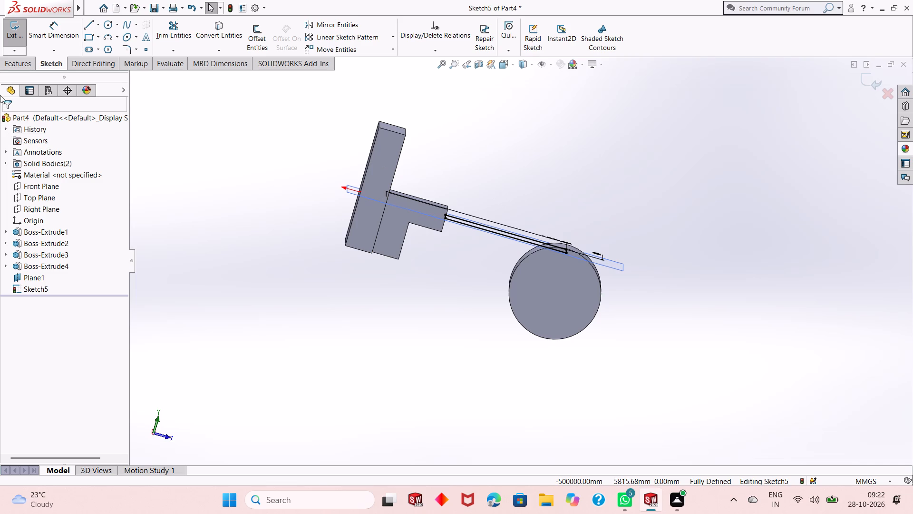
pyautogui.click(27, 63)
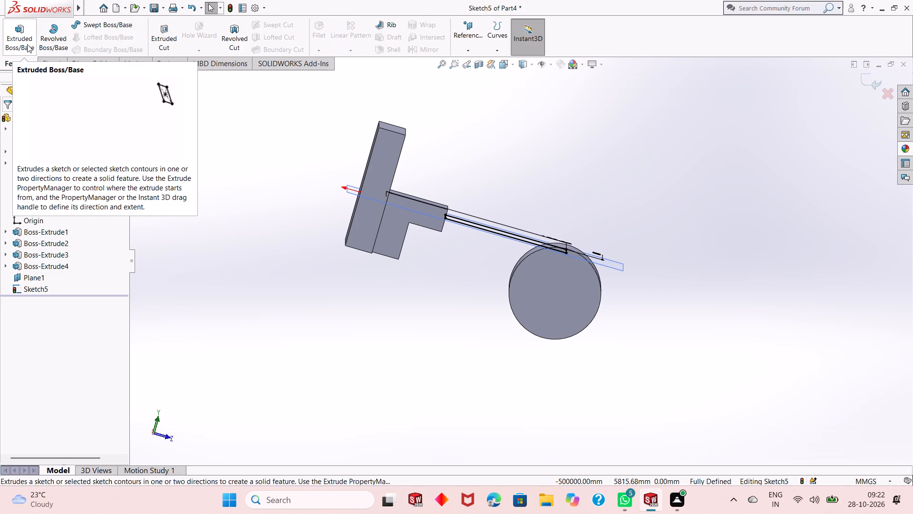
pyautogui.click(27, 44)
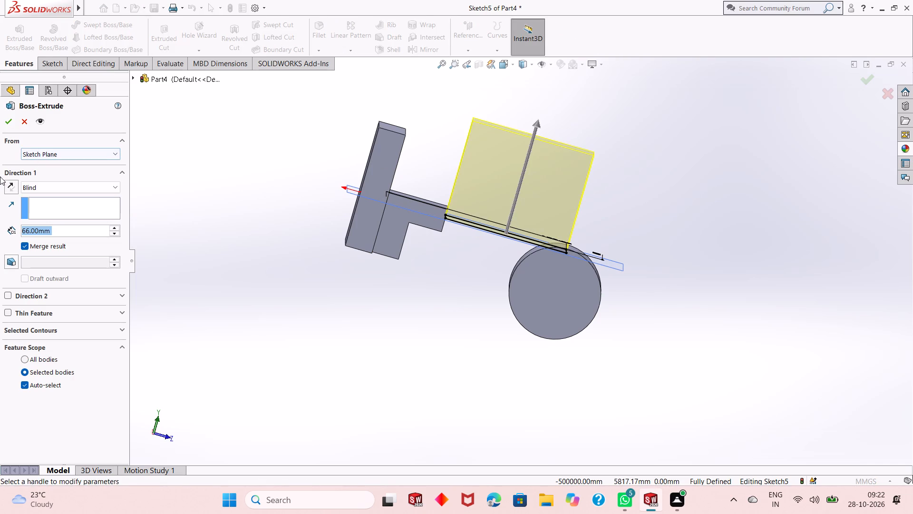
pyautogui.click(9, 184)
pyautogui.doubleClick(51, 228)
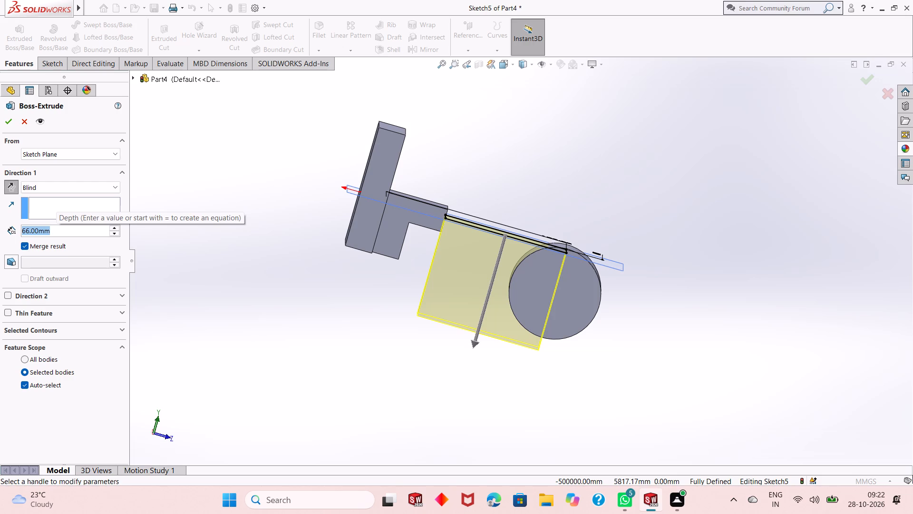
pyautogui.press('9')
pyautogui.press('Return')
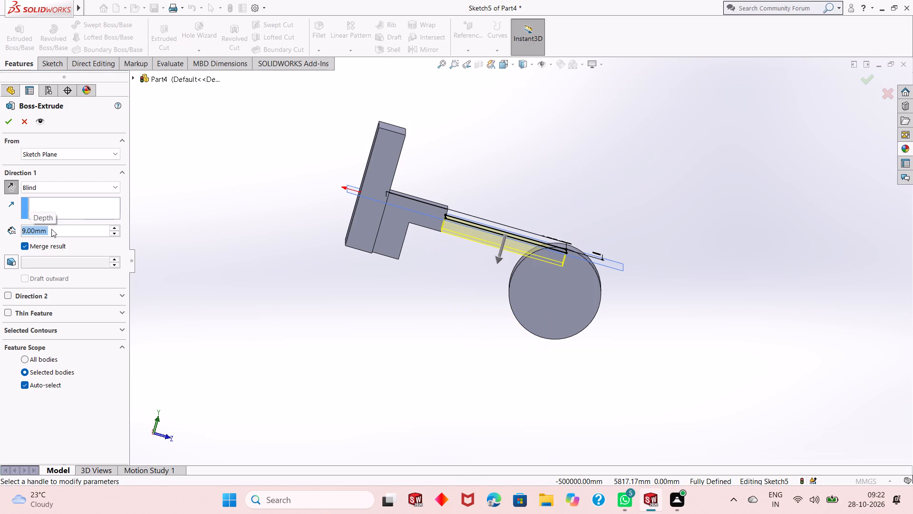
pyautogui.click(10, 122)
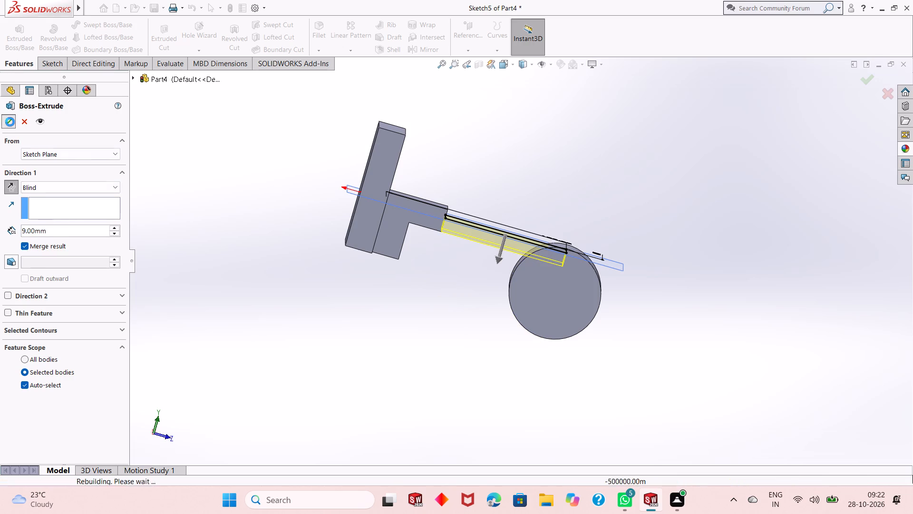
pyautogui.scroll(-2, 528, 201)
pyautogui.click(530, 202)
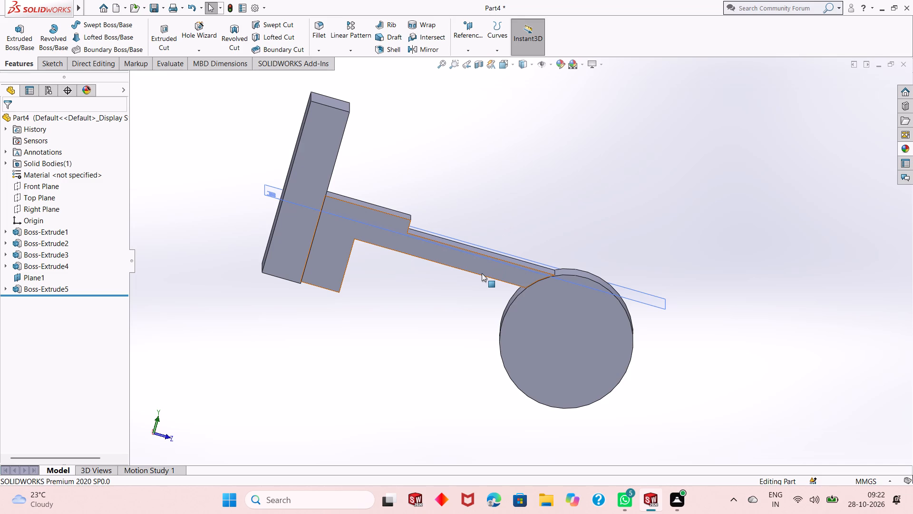
# Examine the connecting arm from several angles, especially where it meets the projection and the cylinder.
pyautogui.moveTo(506, 255); pyautogui.dragTo(486, 278, button='middle')
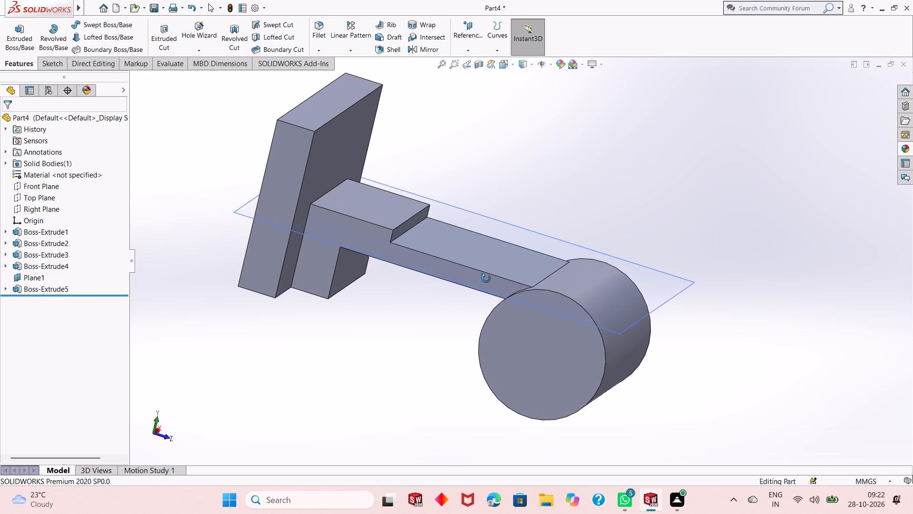
pyautogui.moveTo(486, 278); pyautogui.dragTo(524, 306, button='middle')
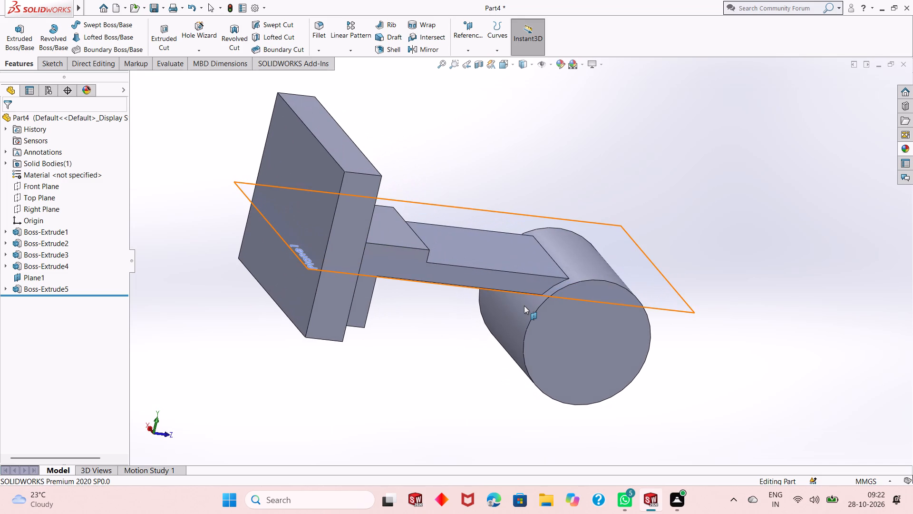
pyautogui.moveTo(580, 383); pyautogui.dragTo(570, 366, button='middle')
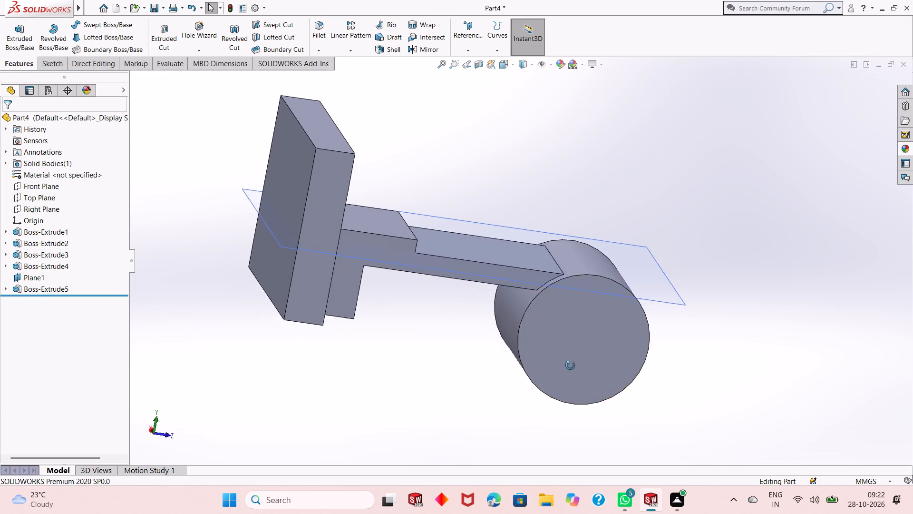
pyautogui.moveTo(570, 366); pyautogui.dragTo(563, 341, button='middle')
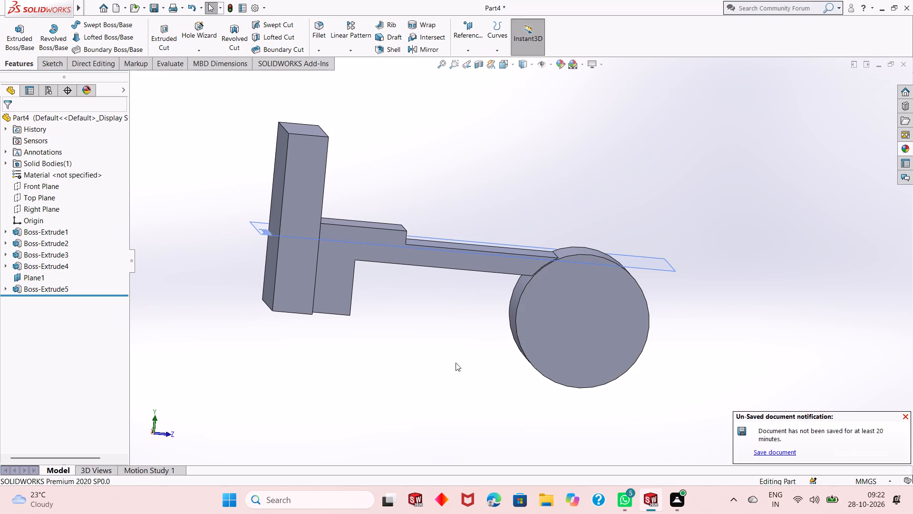
pyautogui.moveTo(445, 340); pyautogui.dragTo(430, 294, button='middle')
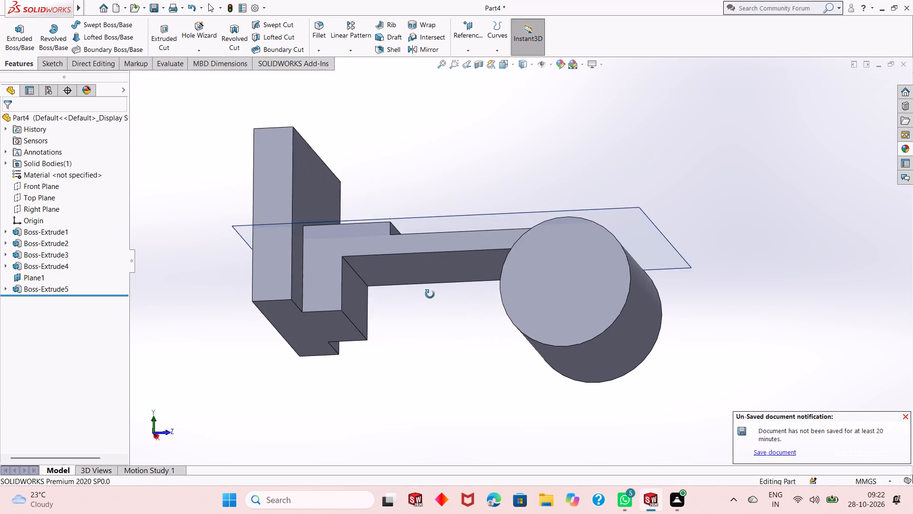
pyautogui.moveTo(430, 294); pyautogui.dragTo(440, 332, button='middle')
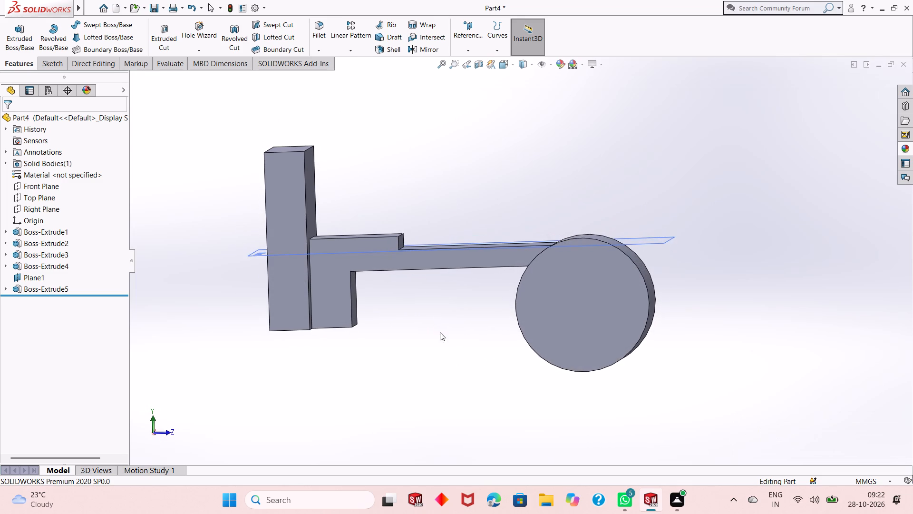
pyautogui.scroll(-3, 543, 261)
pyautogui.scroll(-2, 599, 236)
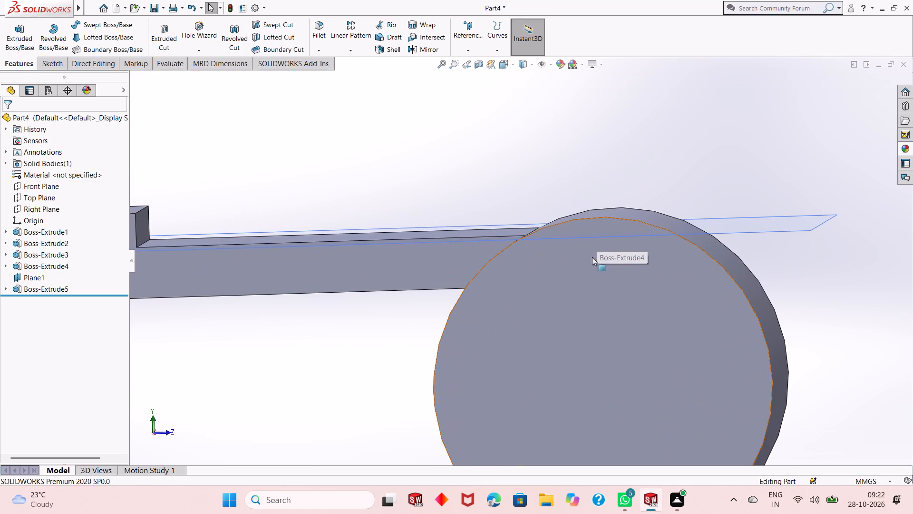
pyautogui.moveTo(545, 291); pyautogui.dragTo(554, 281, button='middle')
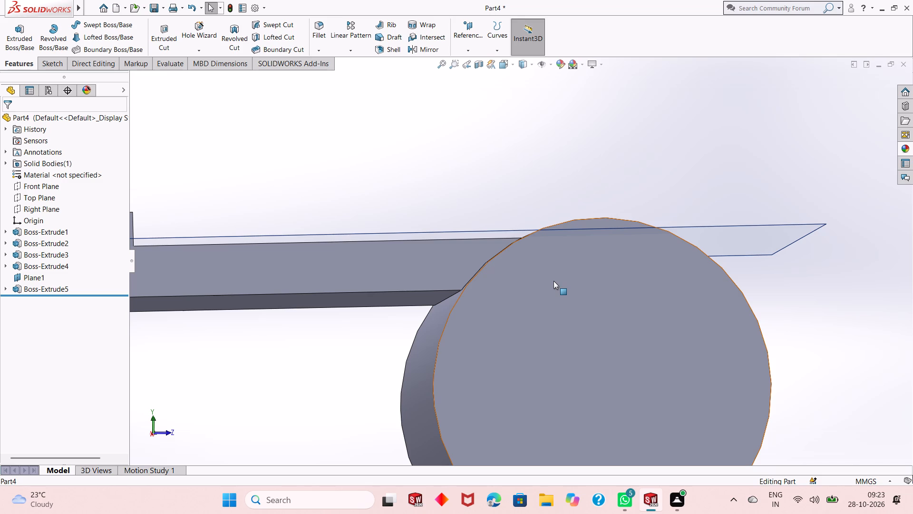
# Undo the arm extrusion, its rectangle sketch, the offset plane and the cylinder extrusion, back to editing the cylinder's circle sketch.
pyautogui.hotkey('ctrl', 'z')
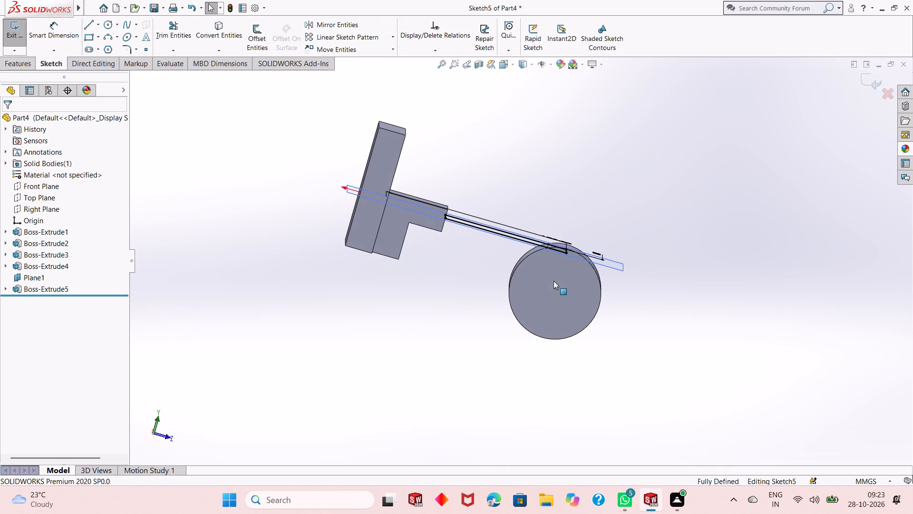
pyautogui.hotkey('ctrl', 'z')
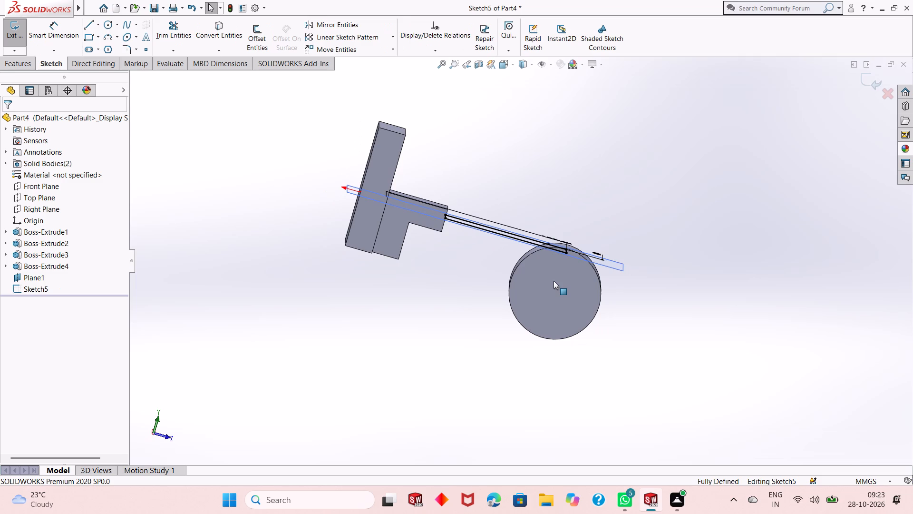
pyautogui.hotkey('ctrl', 'z')
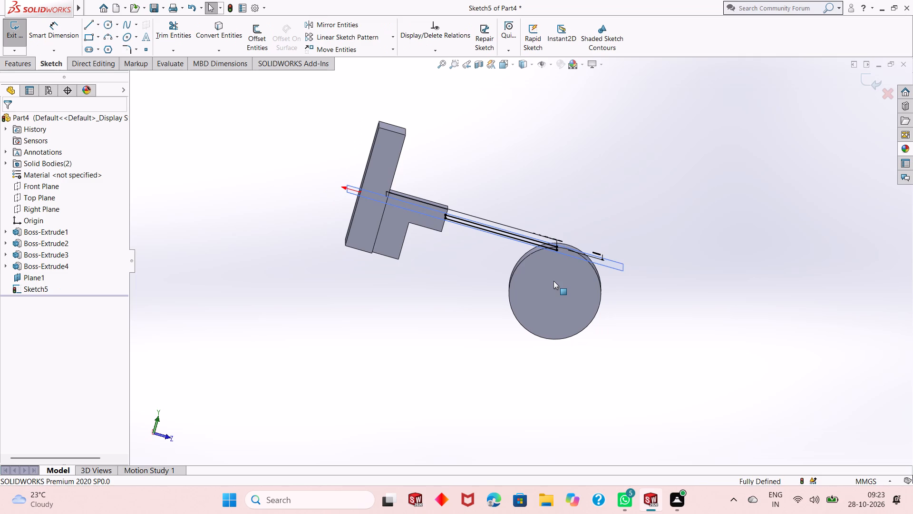
pyautogui.hotkey('ctrl', 'z')
pyautogui.hotkey('ctrl', 'z')
pyautogui.hotkey('ctrl', 'z')
pyautogui.hotkey('ctrl', 'z')
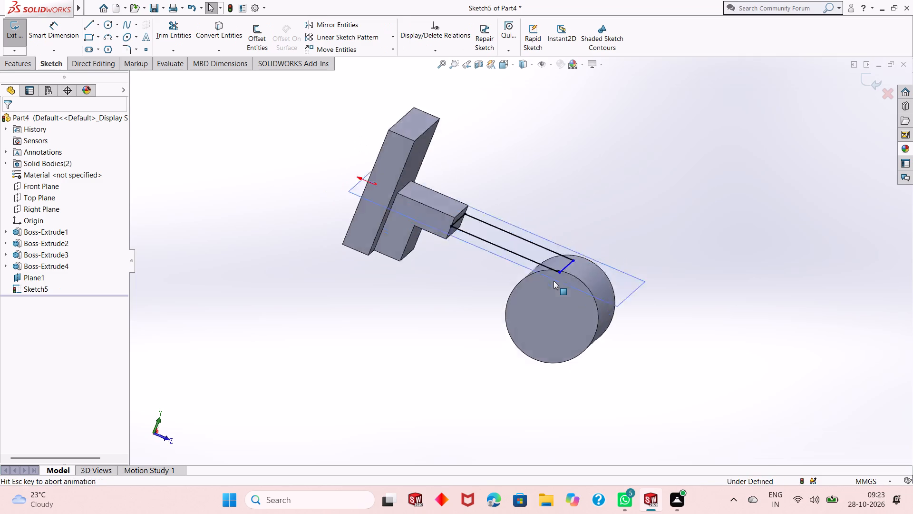
pyautogui.hotkey('ctrl', 'z')
pyautogui.hotkey('ctrl', 'z')
pyautogui.hotkey('ctrl', 'z')
pyautogui.hotkey('ctrl', 'z')
pyautogui.hotkey('ctrl', 'z')
pyautogui.hotkey('ctrl', 'z')
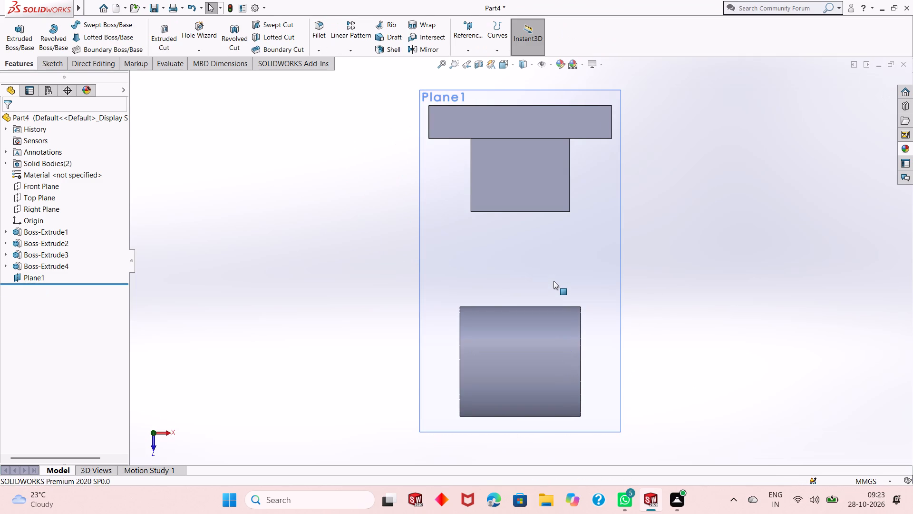
pyautogui.hotkey('ctrl', 'z')
pyautogui.hotkey('ctrl', 'z')
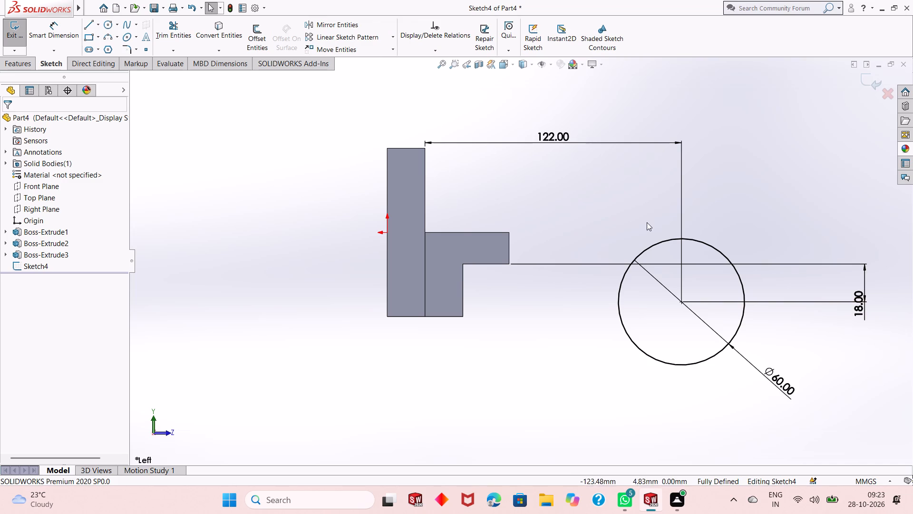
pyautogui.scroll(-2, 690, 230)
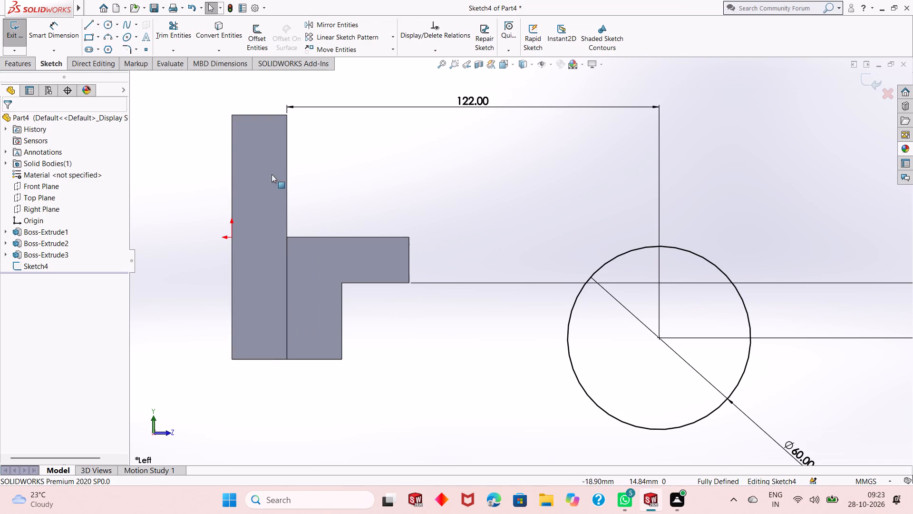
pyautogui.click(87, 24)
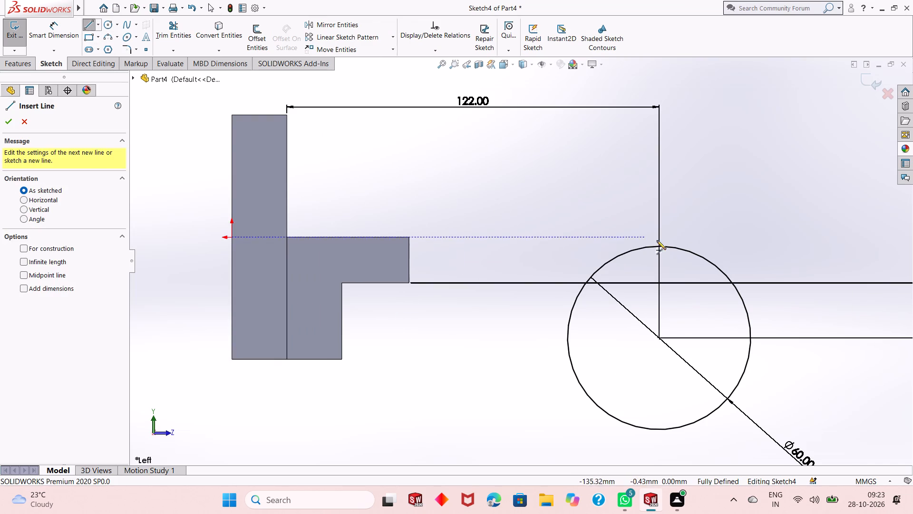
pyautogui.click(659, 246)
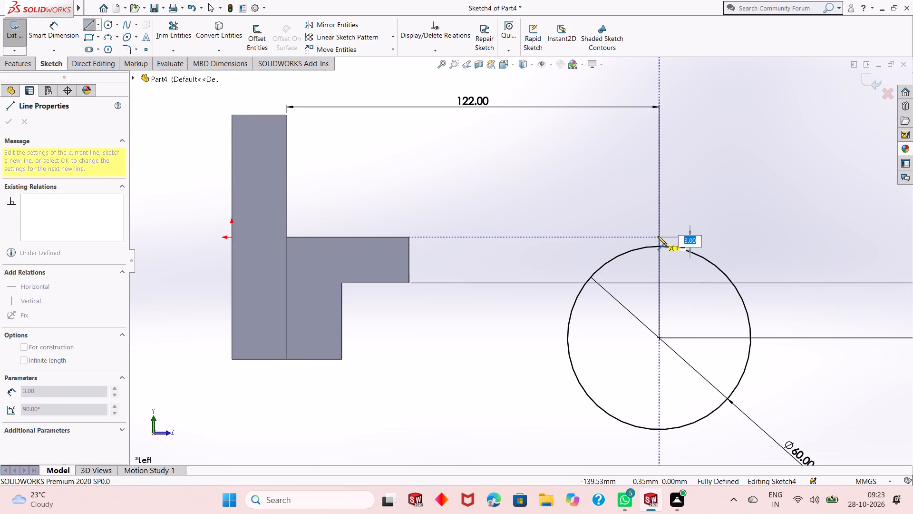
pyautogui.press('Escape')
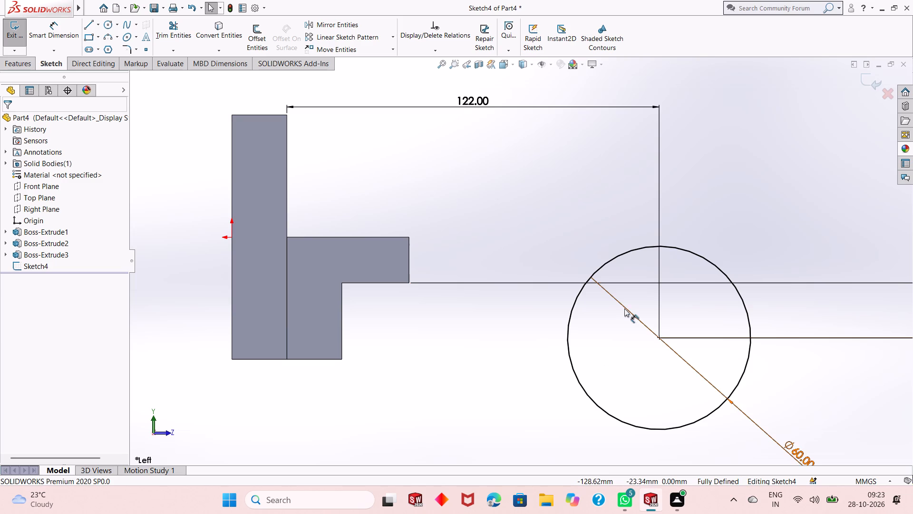
# Delete the 18 mm vertical dimension between the projection's underside and the circle's centre.
pyautogui.scroll(1, 622, 362)
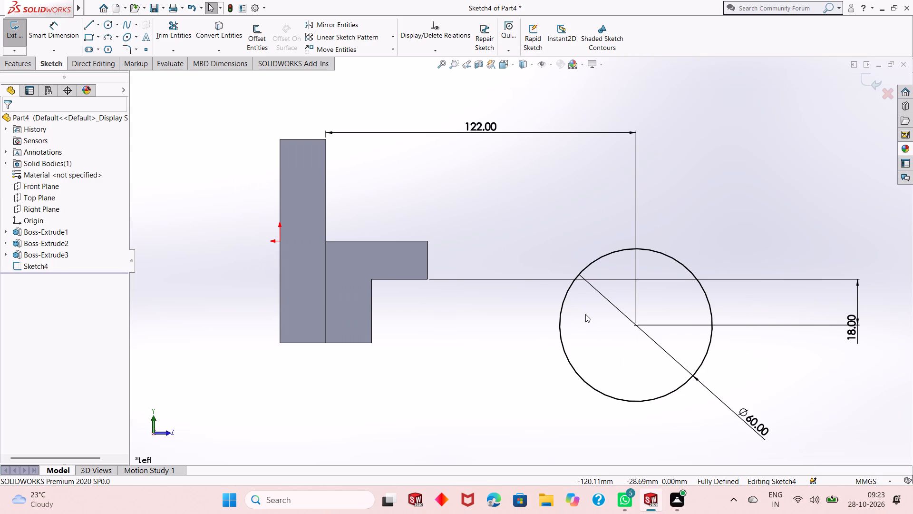
pyautogui.rightClick(856, 328)
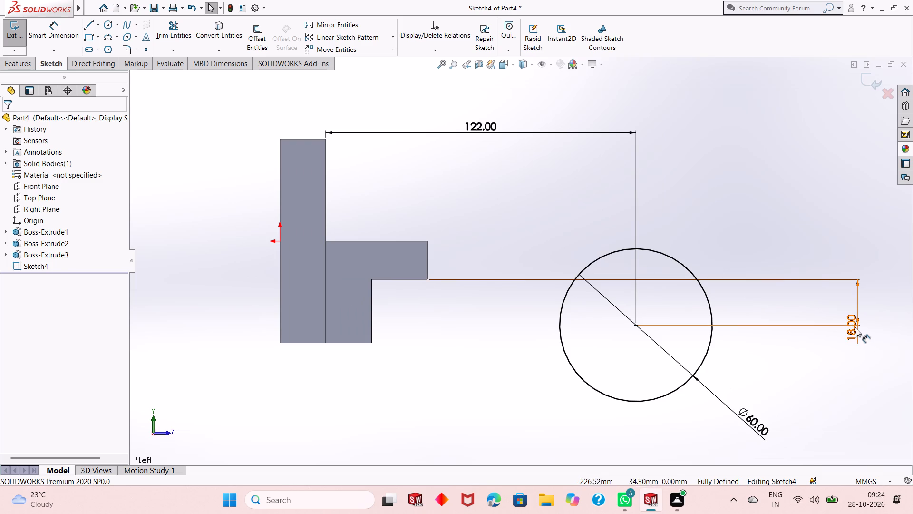
pyautogui.click(834, 367)
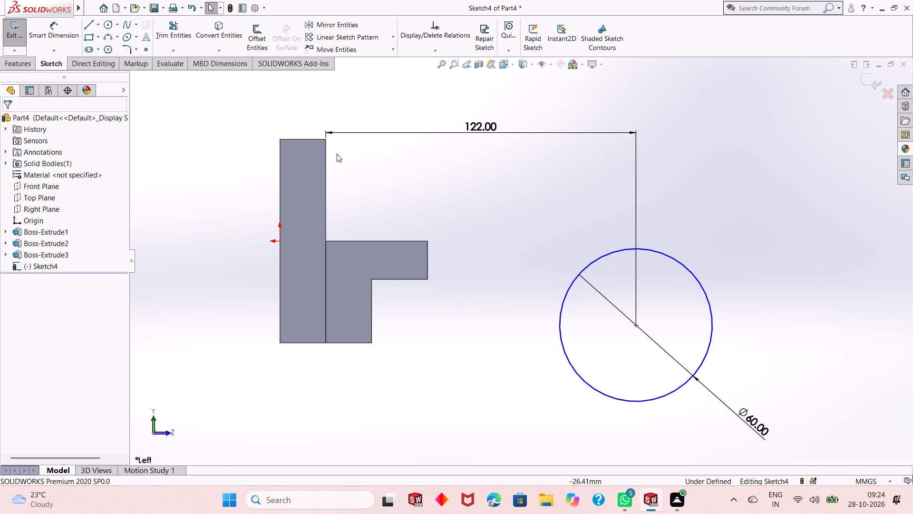
# Dimension the vertical distance between the projection's underside and the circle's centre as 15 mm.
pyautogui.click(45, 42)
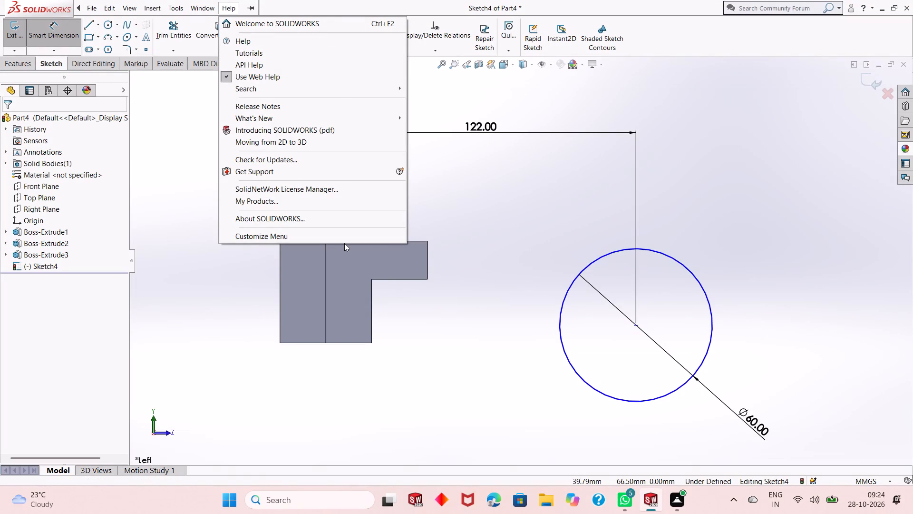
pyautogui.scroll(2, 500, 269)
pyautogui.click(499, 223)
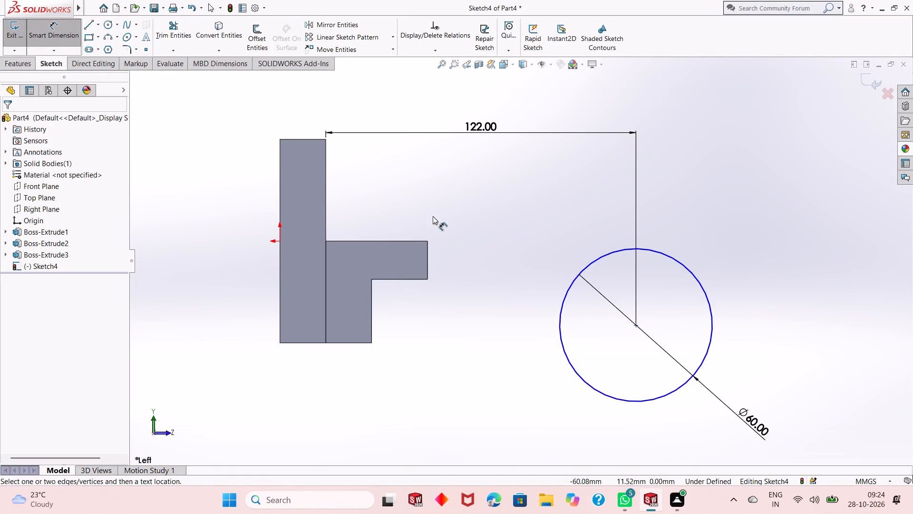
pyautogui.scroll(1, 488, 308)
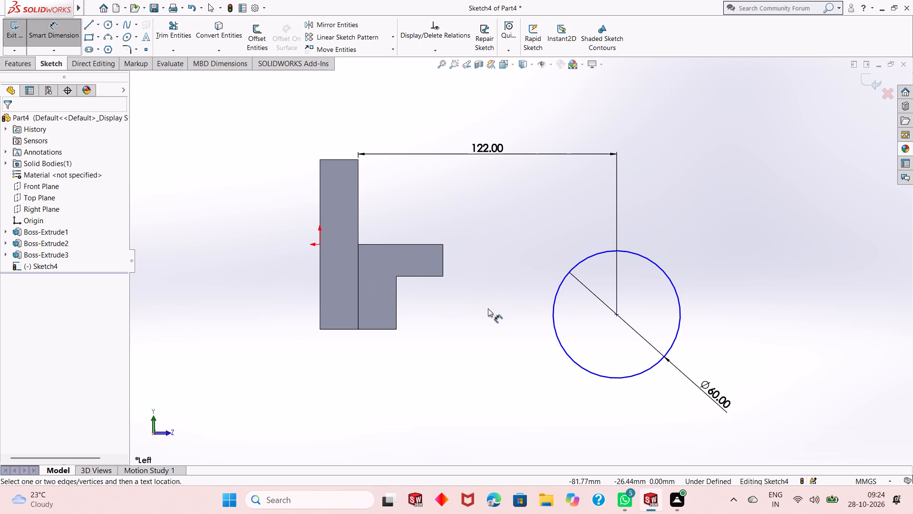
pyautogui.scroll(-1, 488, 308)
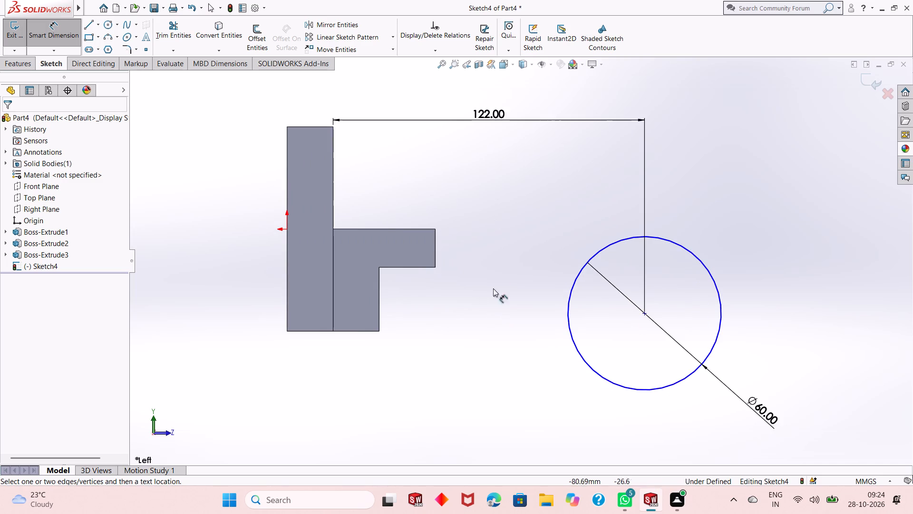
pyautogui.scroll(2, 489, 243)
pyautogui.scroll(-1, 488, 243)
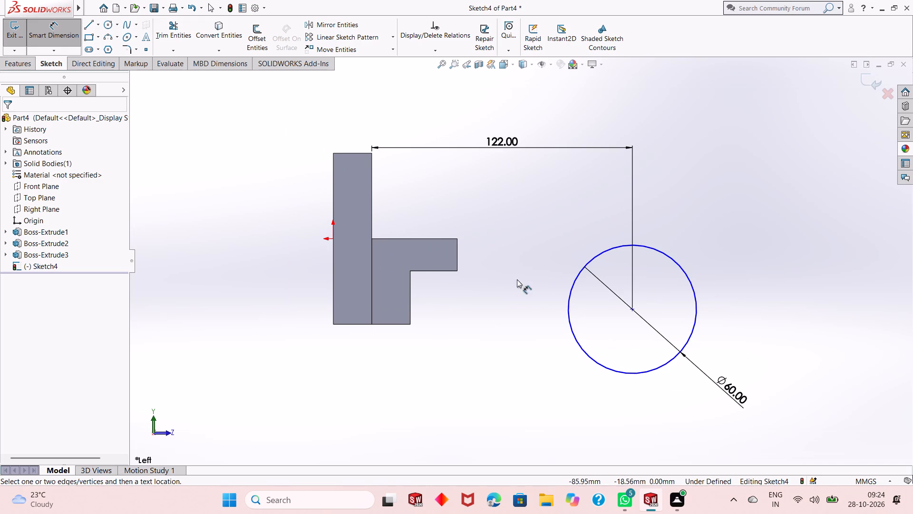
pyautogui.scroll(-1, 517, 294)
pyautogui.scroll(2, 517, 294)
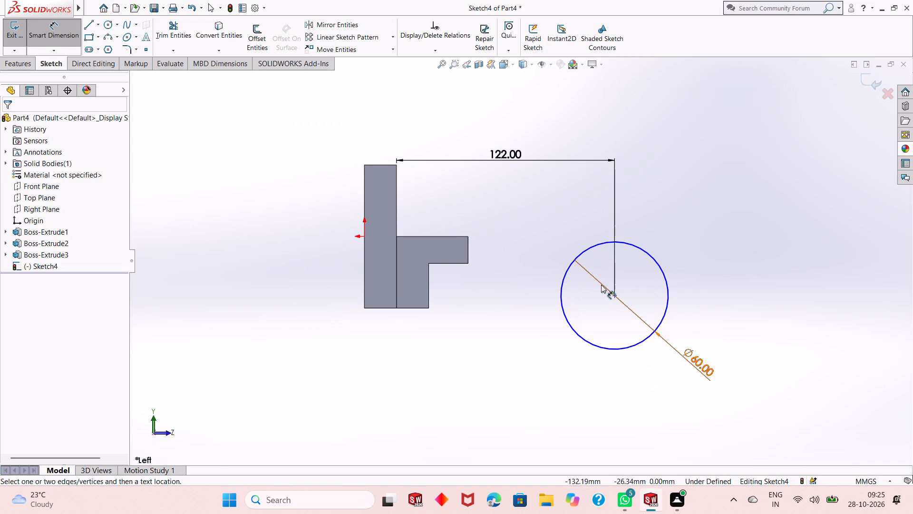
pyautogui.click(614, 295)
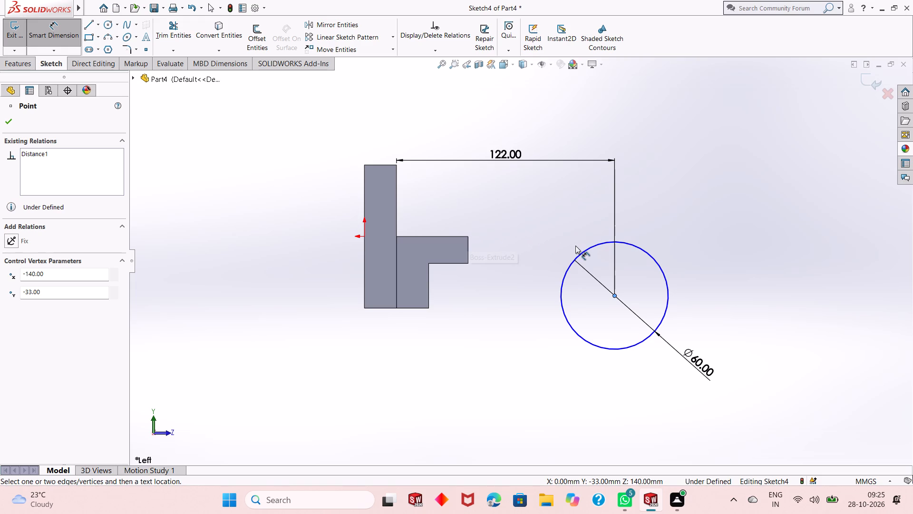
pyautogui.click(461, 263)
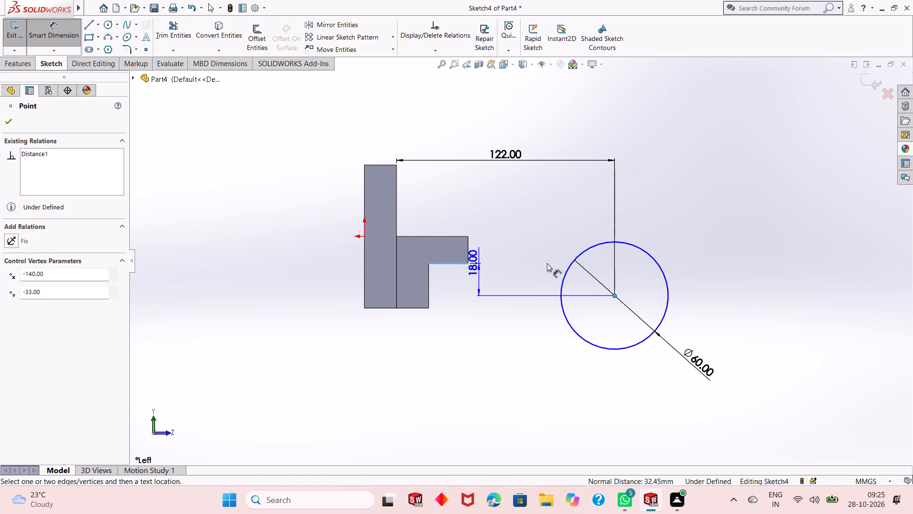
pyautogui.click(779, 280)
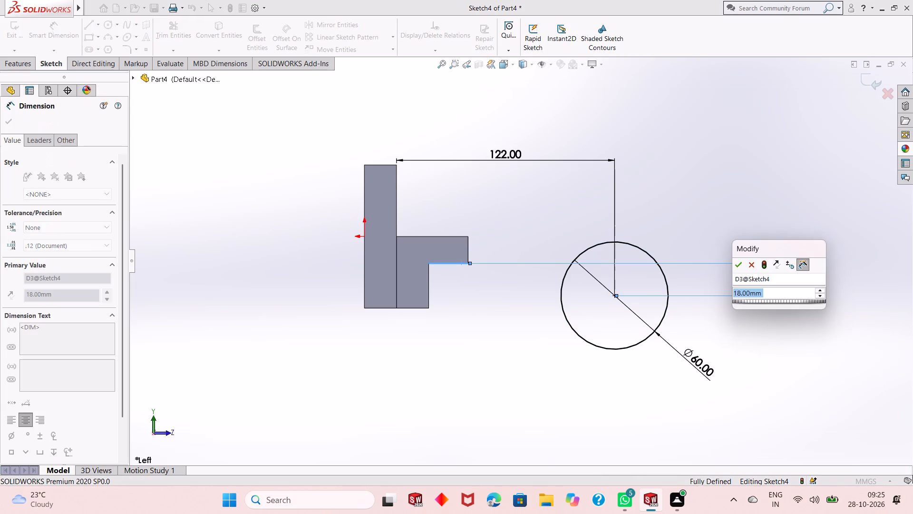
pyautogui.write('15')
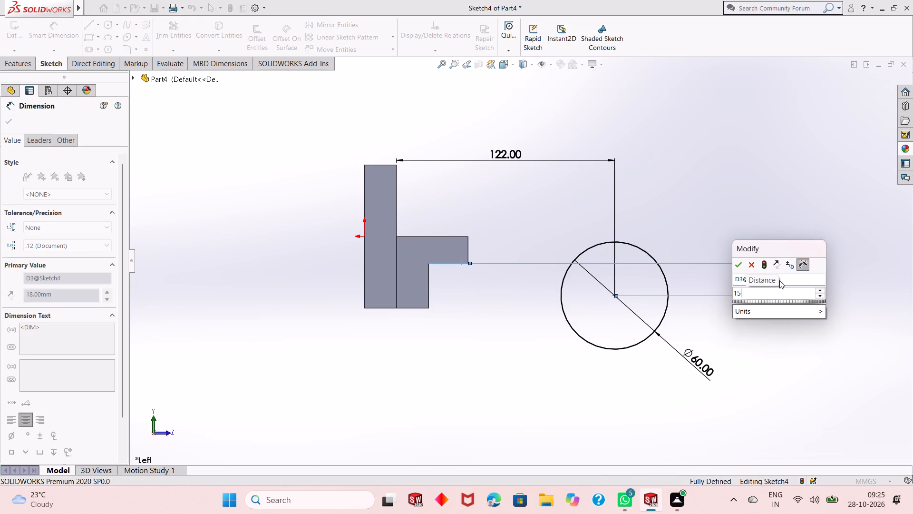
pyautogui.press('Return')
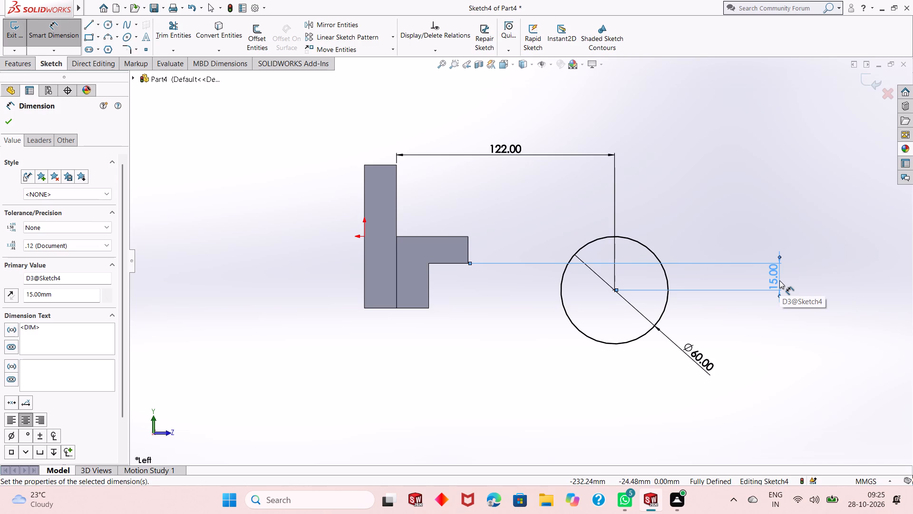
# Set the vertical dimension between the projection's underside and the circle's centre to 21 mm.
pyautogui.doubleClick(779, 280)
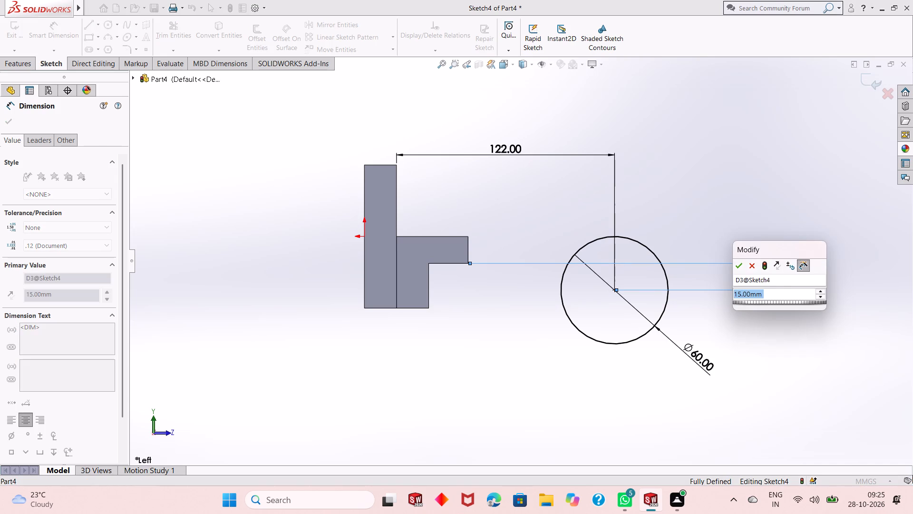
pyautogui.write('21')
pyautogui.press('Return')
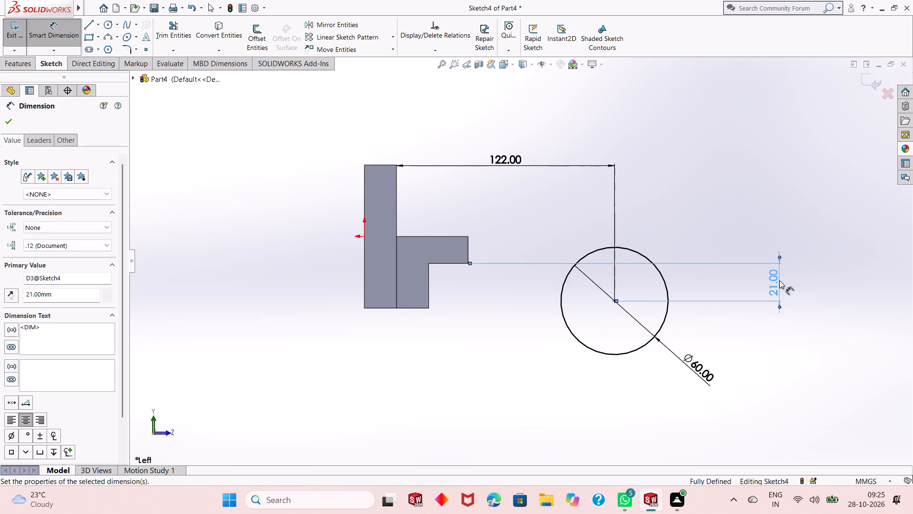
pyautogui.rightClick(706, 193)
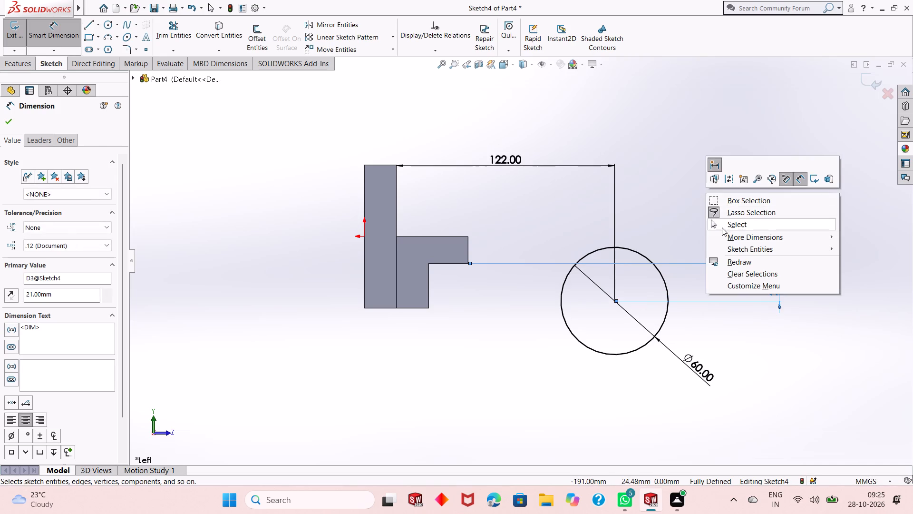
pyautogui.click(722, 228)
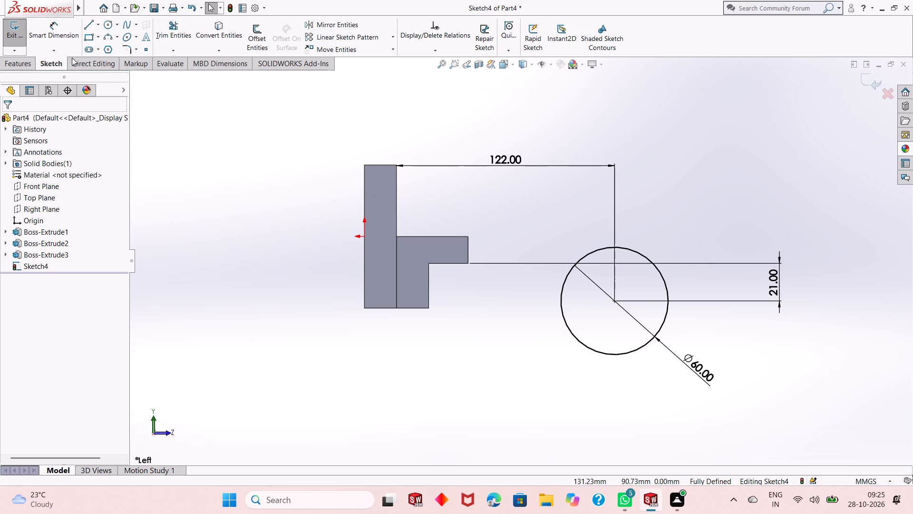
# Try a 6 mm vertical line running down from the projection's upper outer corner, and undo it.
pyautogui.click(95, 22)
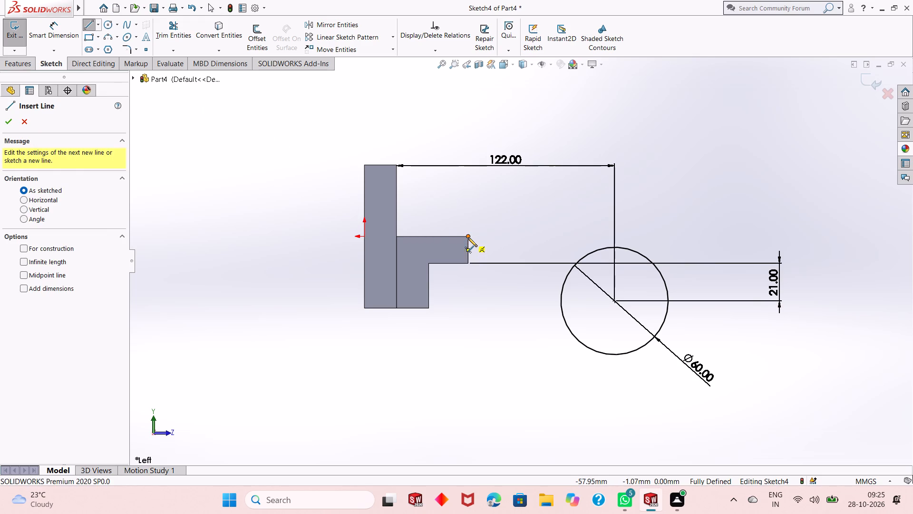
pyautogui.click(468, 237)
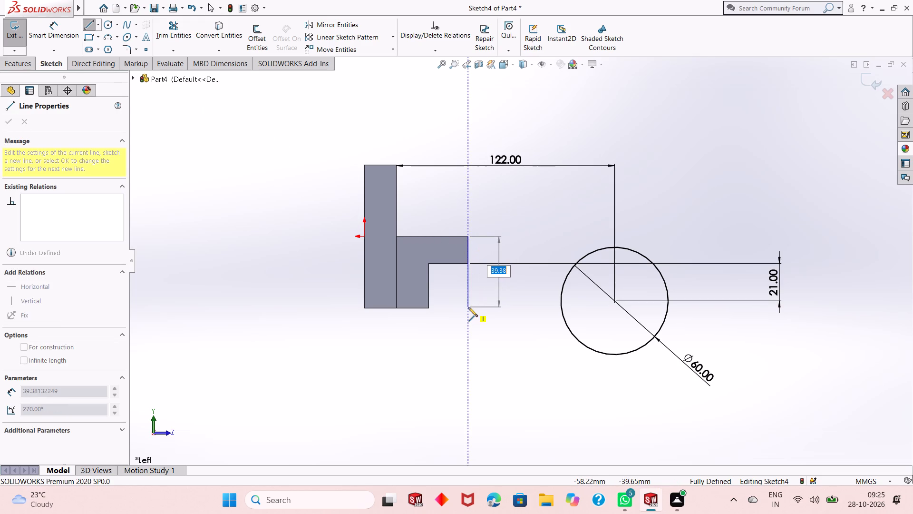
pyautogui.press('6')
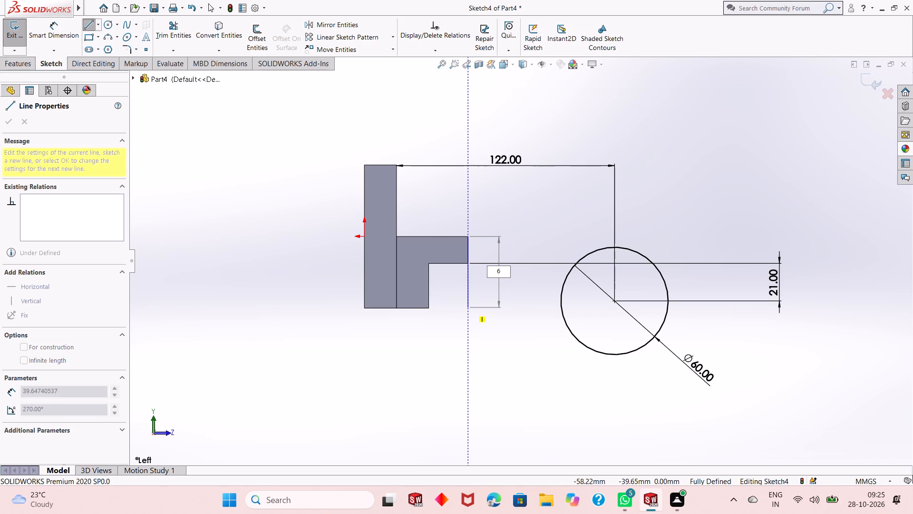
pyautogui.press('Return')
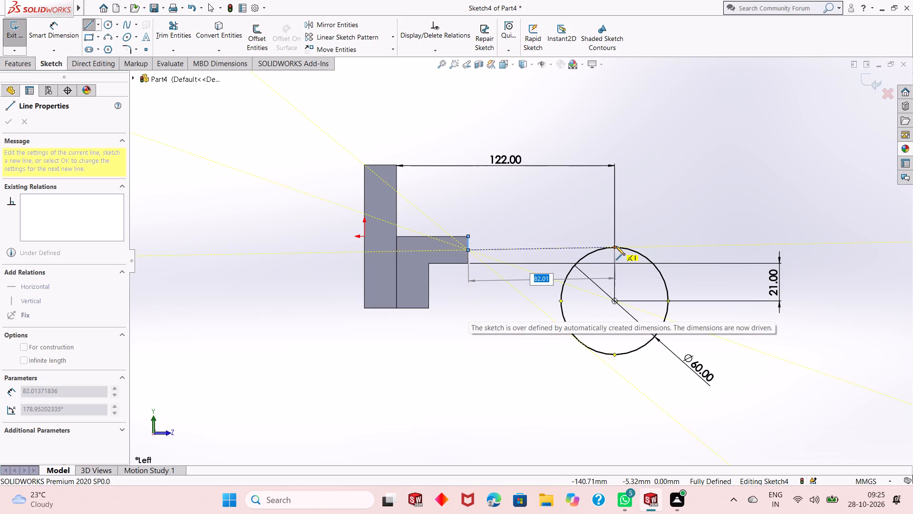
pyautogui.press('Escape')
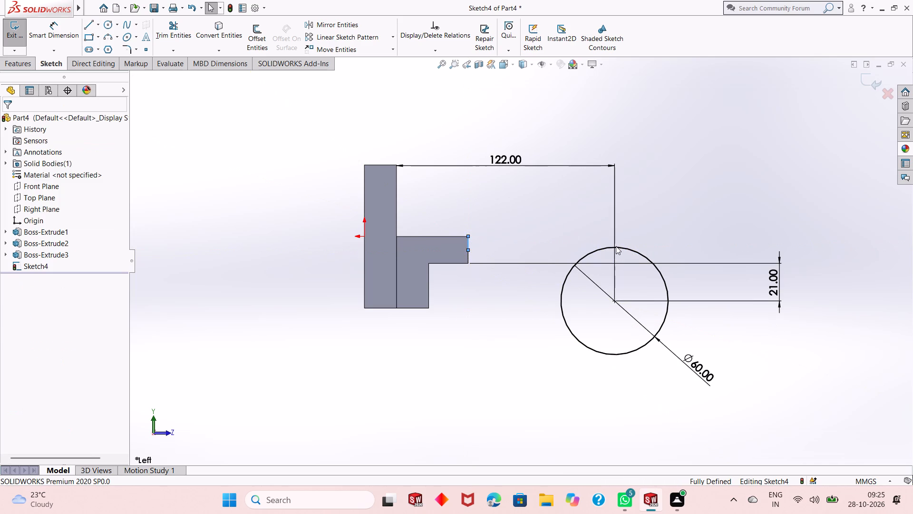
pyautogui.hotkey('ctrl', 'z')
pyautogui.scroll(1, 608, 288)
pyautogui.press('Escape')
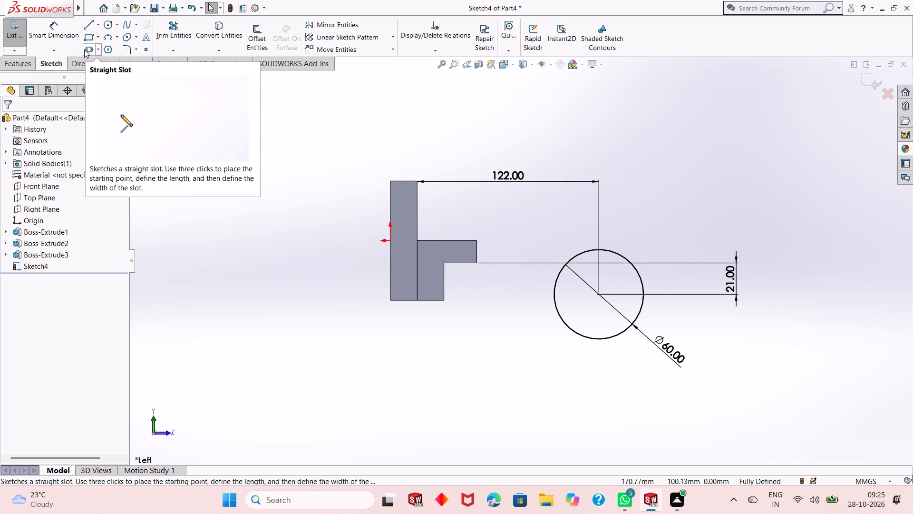
# Extrude the 60 mm circle 66 mm with the Mid Plane end condition, keeping merge result on.
pyautogui.click(30, 64)
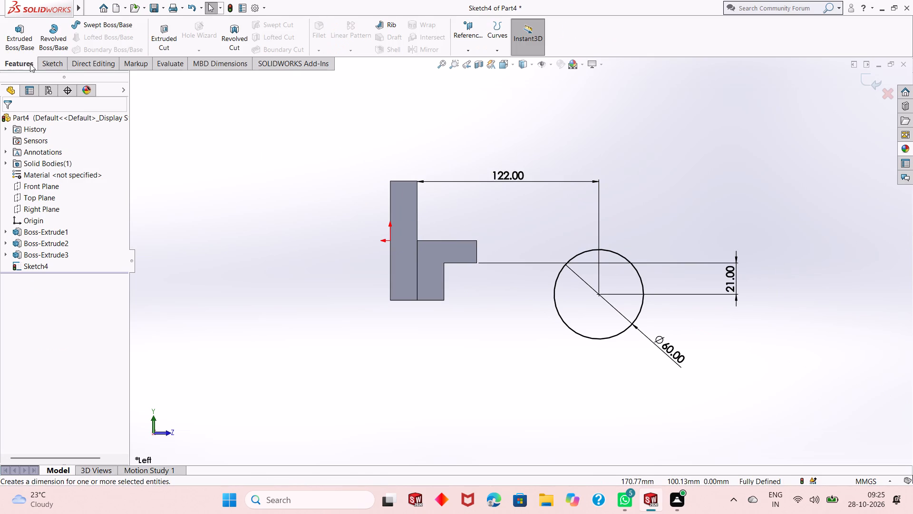
pyautogui.click(19, 39)
pyautogui.scroll(1, 623, 266)
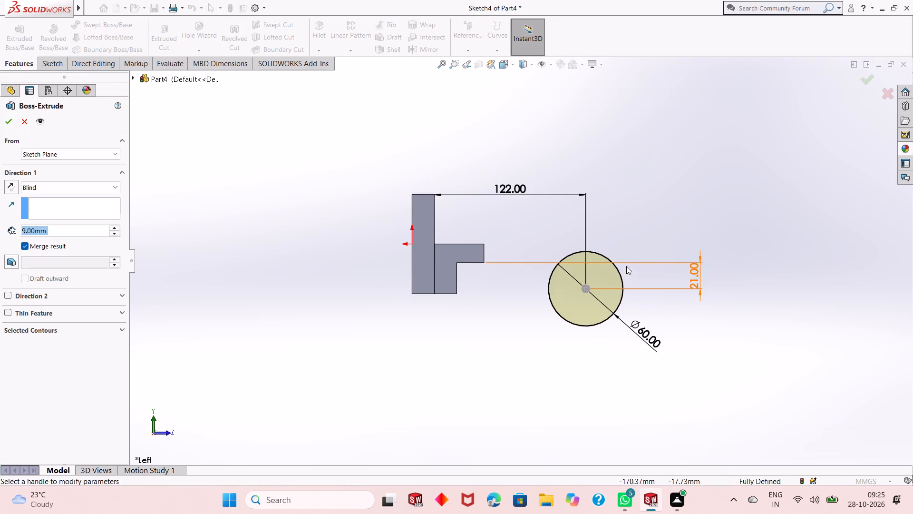
pyautogui.moveTo(635, 266); pyautogui.dragTo(577, 305, button='middle')
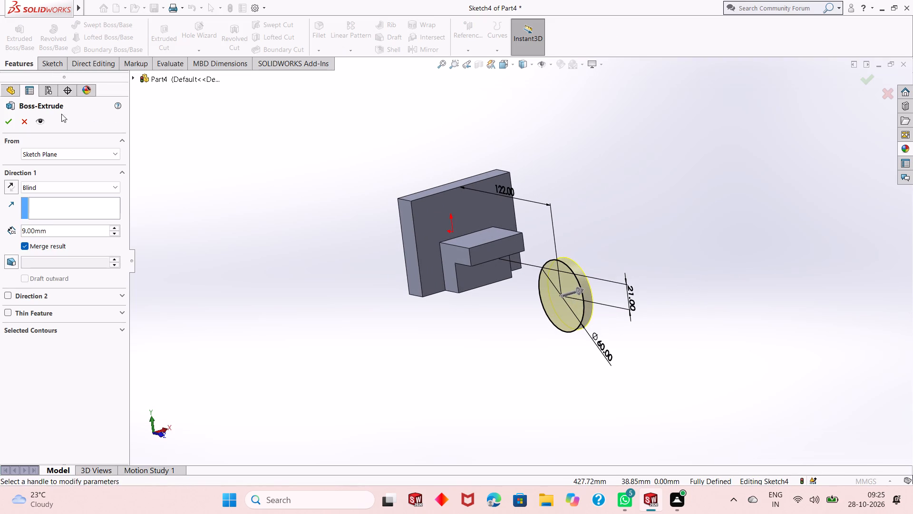
pyautogui.click(78, 185)
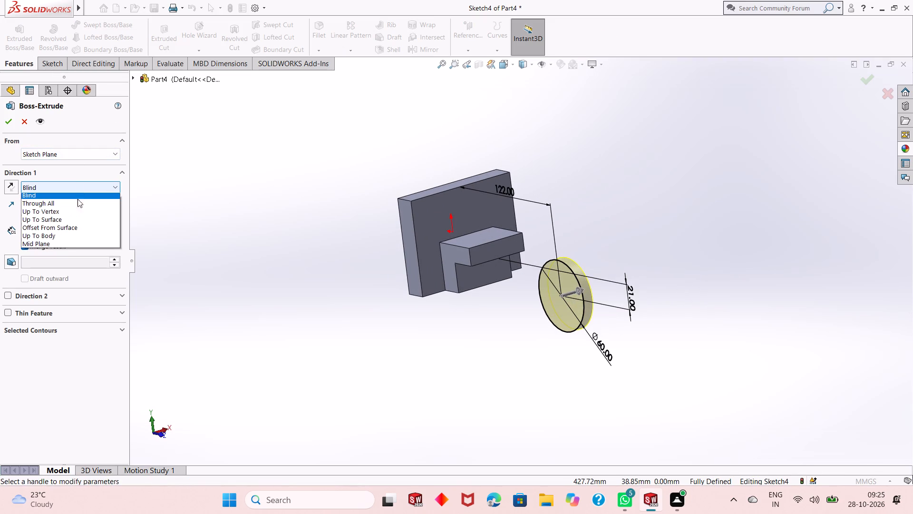
pyautogui.click(80, 246)
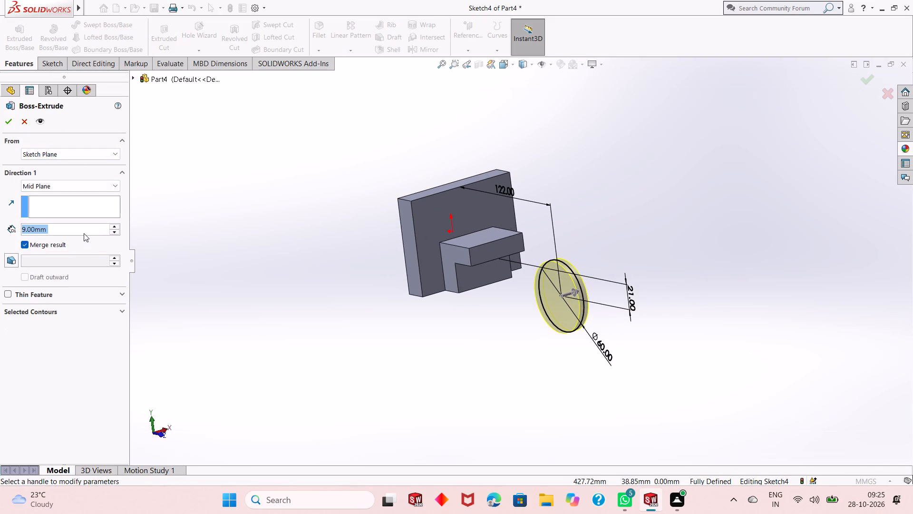
pyautogui.write('66')
pyautogui.press('Return')
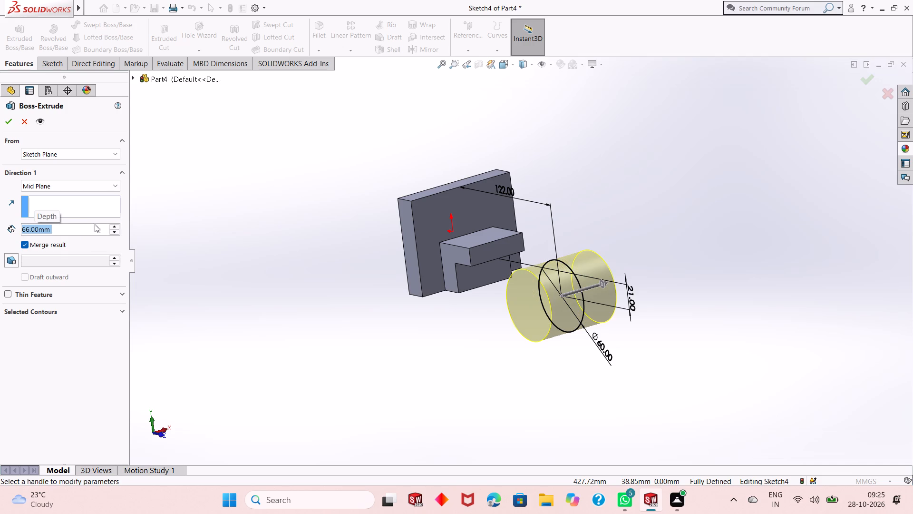
pyautogui.click(9, 122)
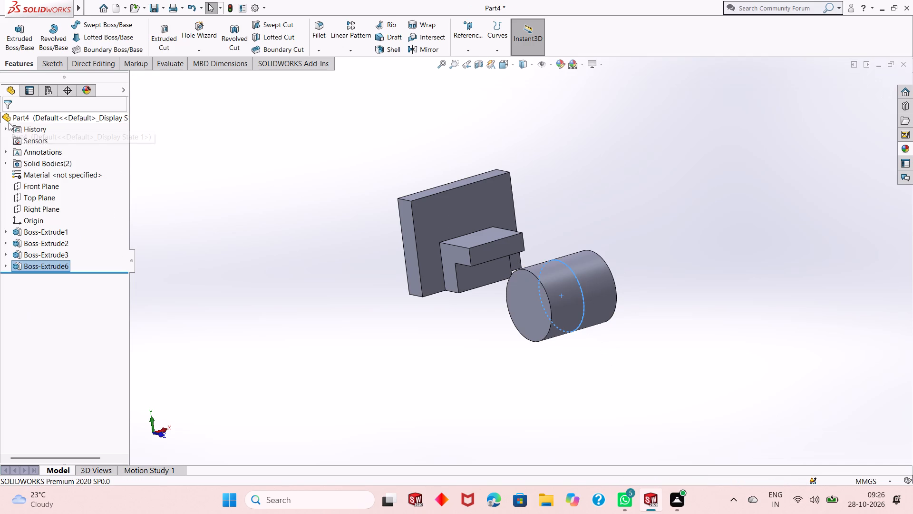
pyautogui.press('Escape')
# Create a reference plane offset 6 mm below the Top Plane, with the offset flipped.
pyautogui.moveTo(467, 322); pyautogui.dragTo(472, 270, button='middle')
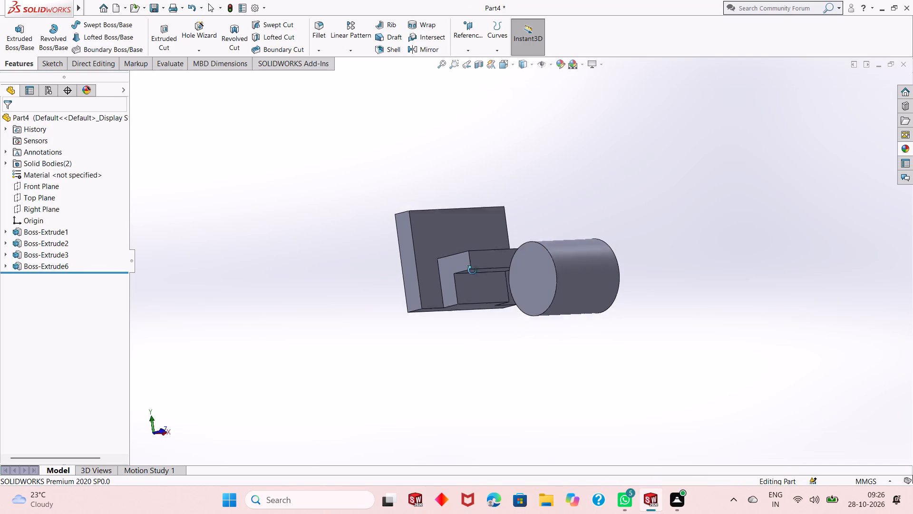
pyautogui.moveTo(472, 270); pyautogui.dragTo(515, 285, button='middle')
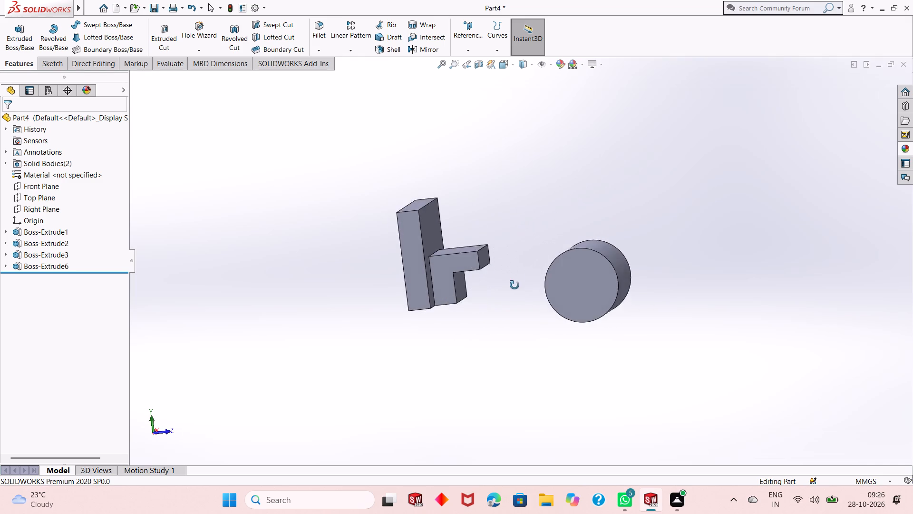
pyautogui.moveTo(515, 285); pyautogui.dragTo(505, 288, button='middle')
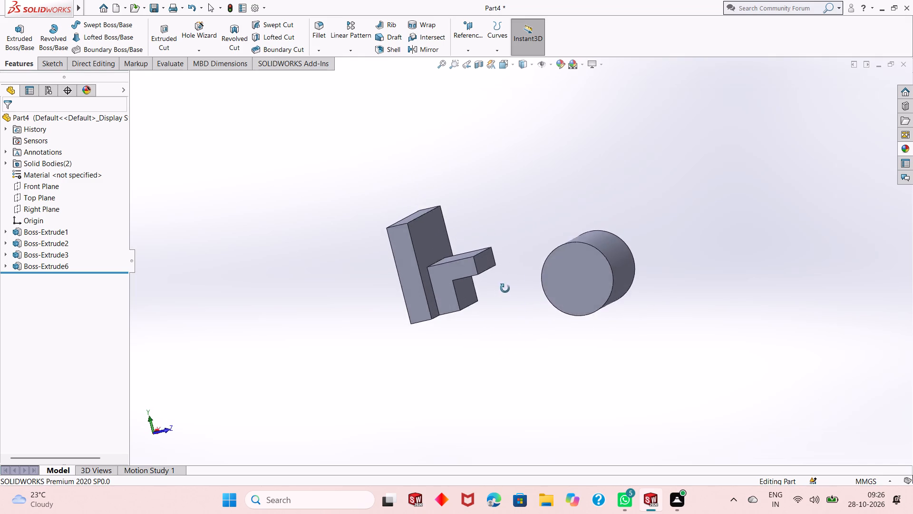
pyautogui.moveTo(505, 288); pyautogui.dragTo(516, 312, button='middle')
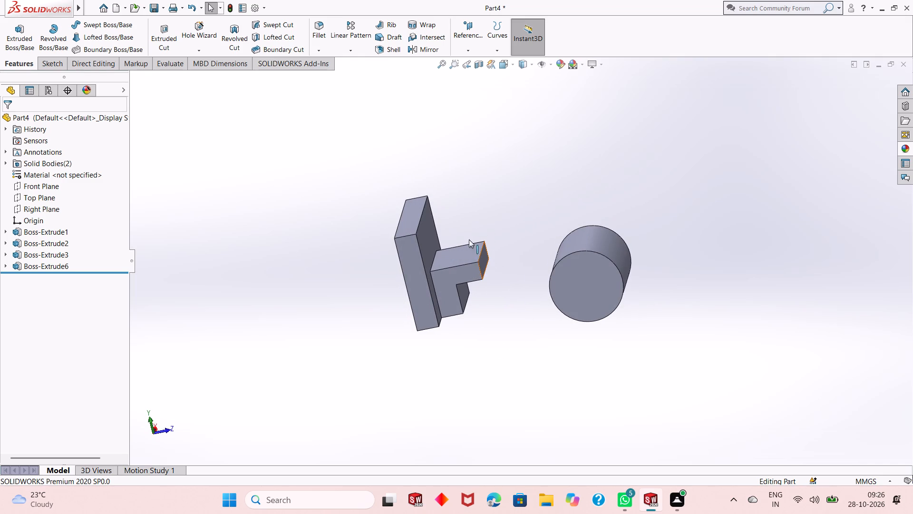
pyautogui.scroll(-2, 553, 255)
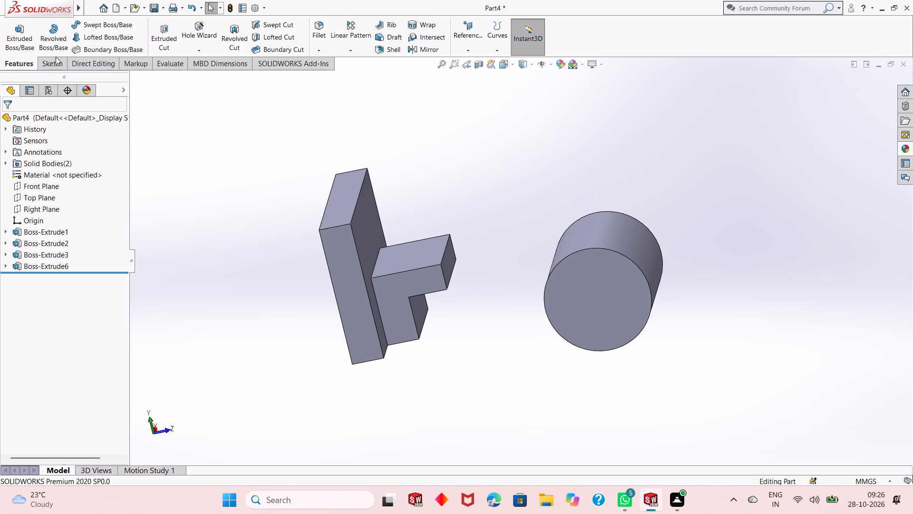
pyautogui.click(53, 196)
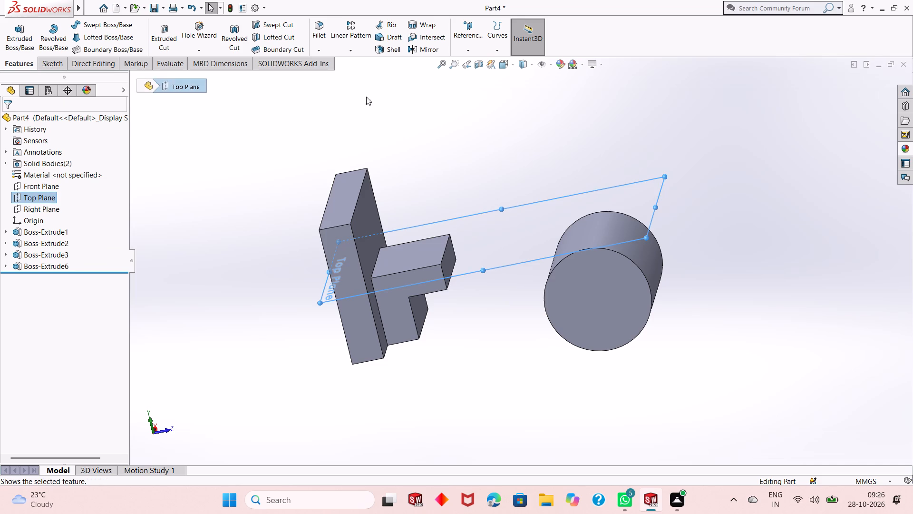
pyautogui.click(456, 38)
pyautogui.click(464, 64)
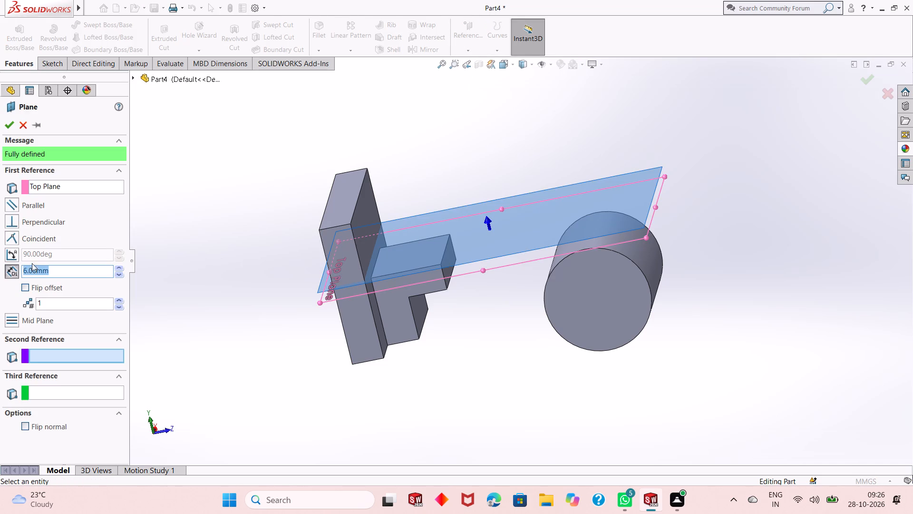
pyautogui.click(29, 287)
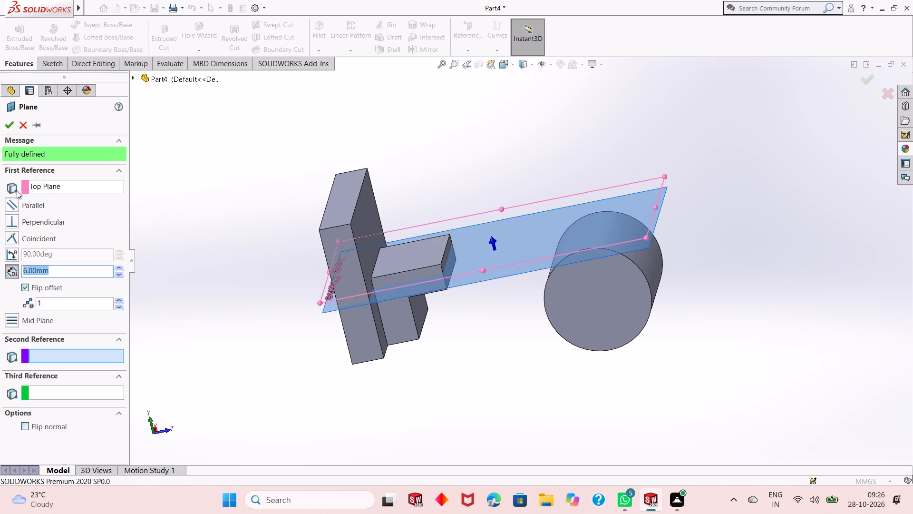
pyautogui.click(8, 128)
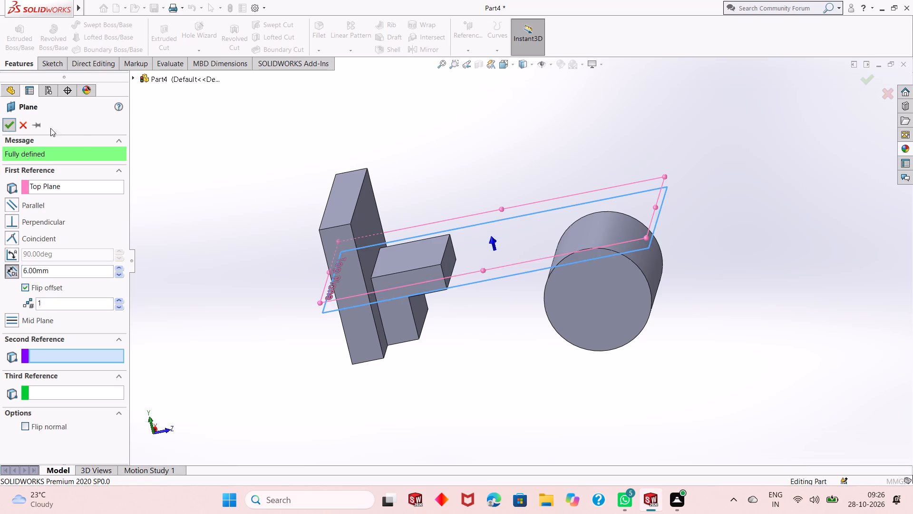
# On the new offset plane, sketch a corner rectangle about 54 by 82 mm from the projection's outer edge to over the cylinder.
pyautogui.moveTo(494, 316); pyautogui.dragTo(476, 309, button='middle')
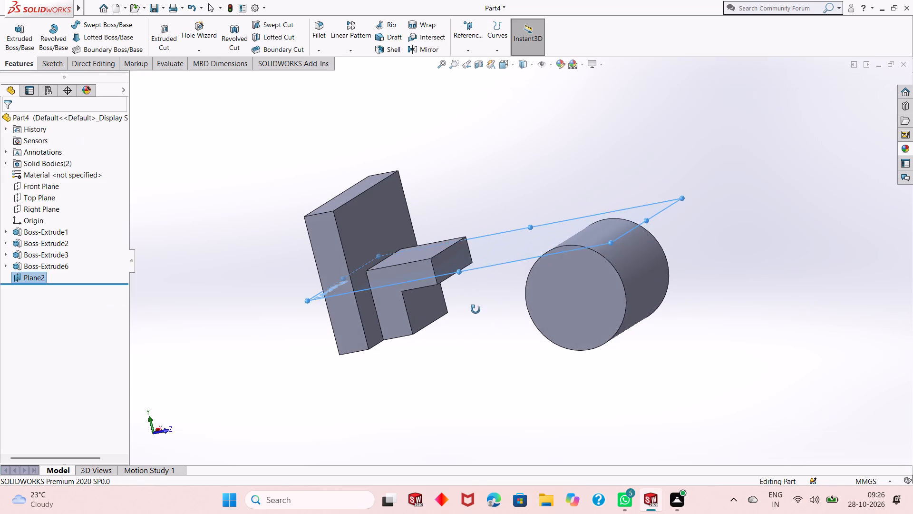
pyautogui.moveTo(476, 309); pyautogui.dragTo(476, 310, button='middle')
pyautogui.scroll(-7, 467, 282)
pyautogui.moveTo(471, 309); pyautogui.dragTo(475, 296, button='middle')
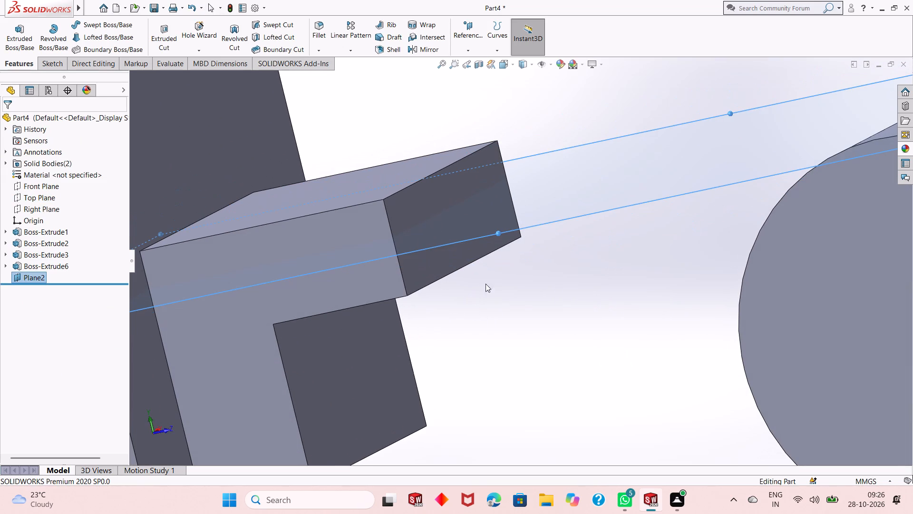
pyautogui.rightClick(549, 207)
pyautogui.click(571, 194)
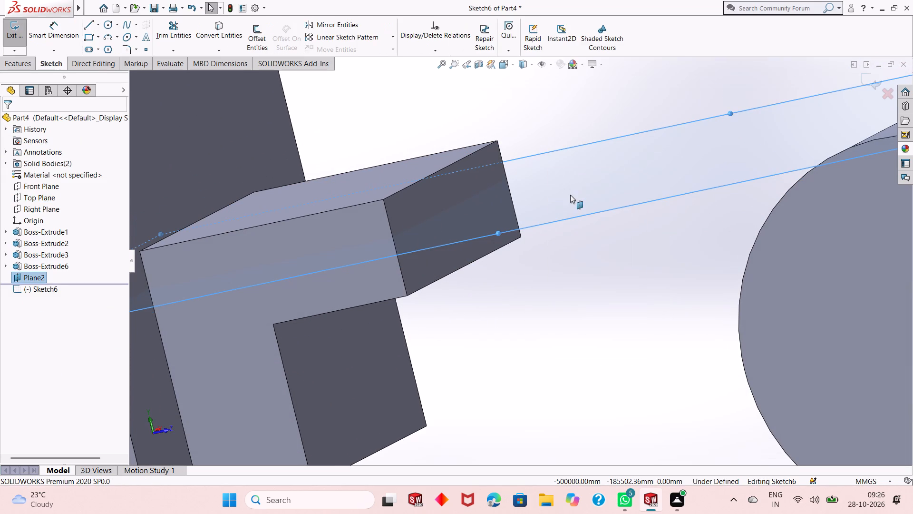
pyautogui.hotkey('ctrl', '8')
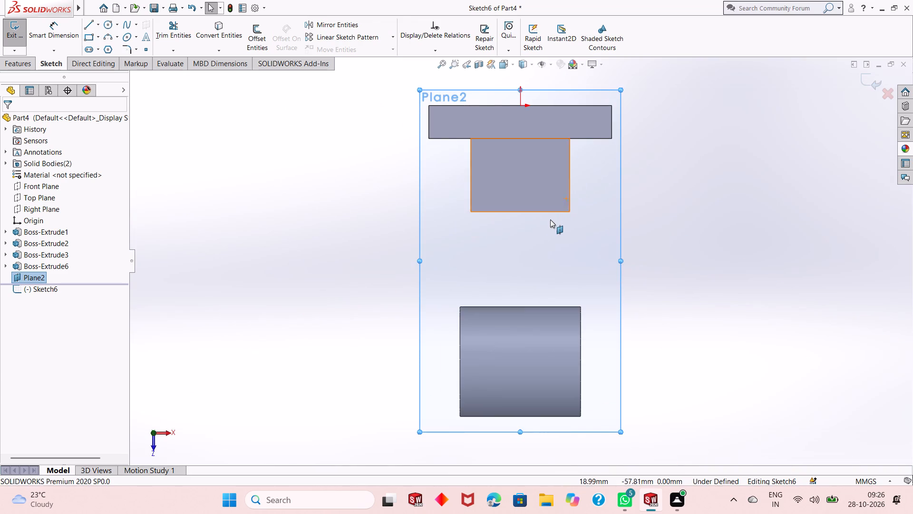
pyautogui.scroll(-2, 548, 223)
pyautogui.press('Escape')
pyautogui.scroll(2, 501, 270)
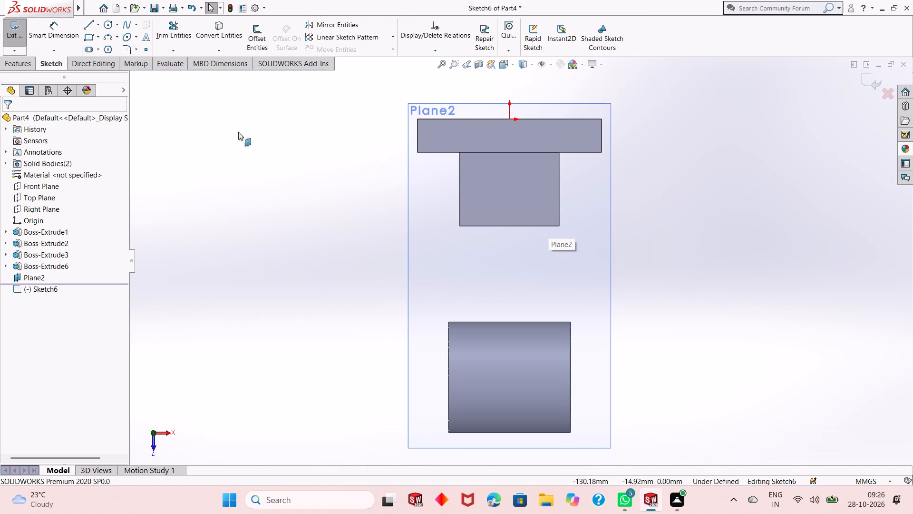
pyautogui.click(86, 37)
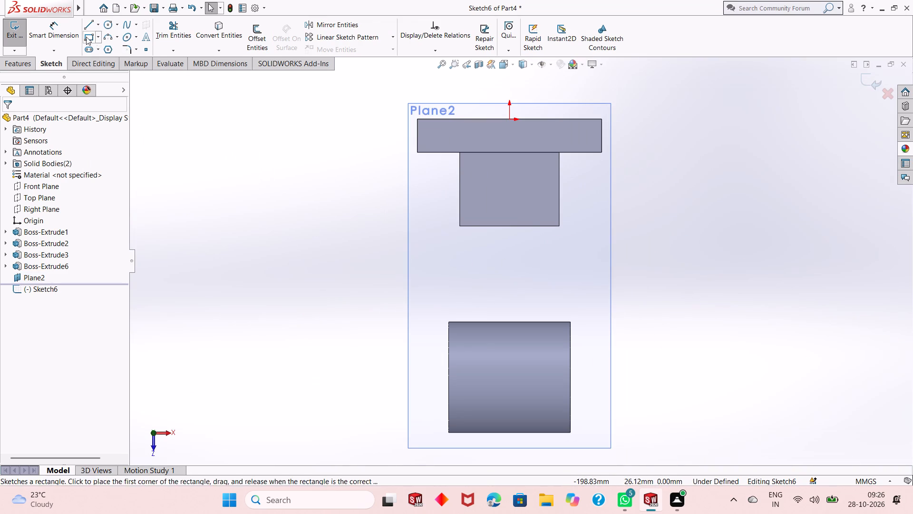
pyautogui.click(460, 225)
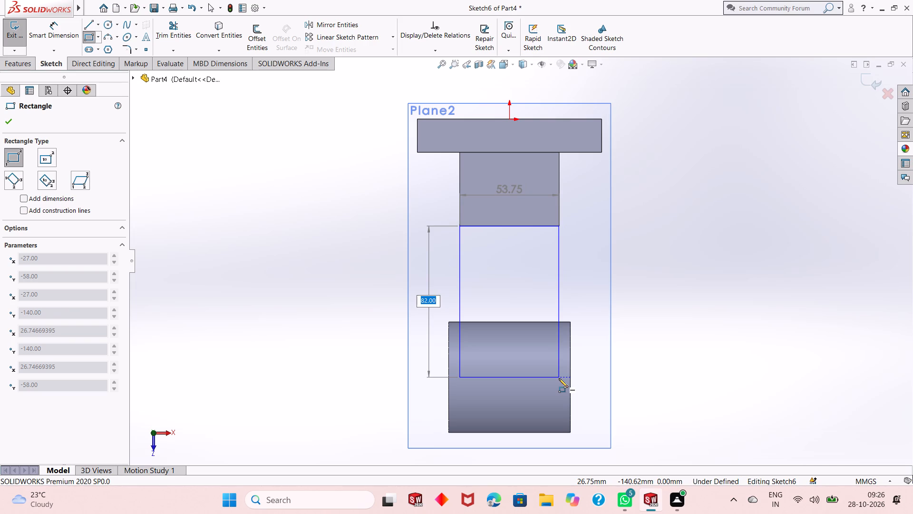
pyautogui.click(559, 378)
pyautogui.press('Escape')
pyautogui.press('Escape')
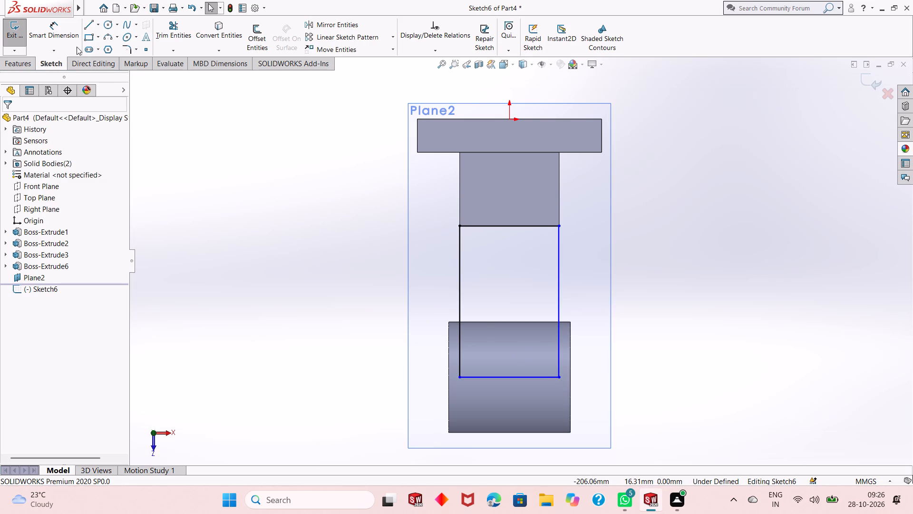
# Dimension the distance between the rectangle's long side and the cylinder's end edge as 6 mm.
pyautogui.click(73, 42)
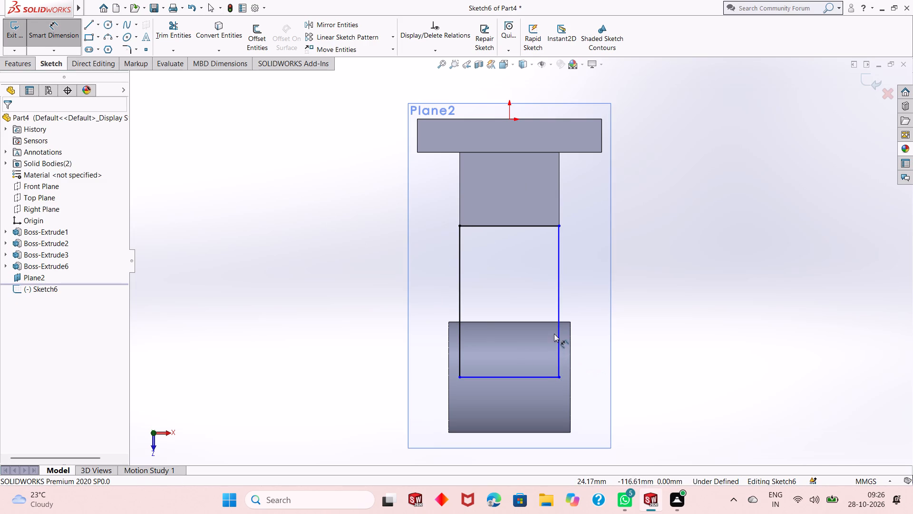
pyautogui.click(558, 326)
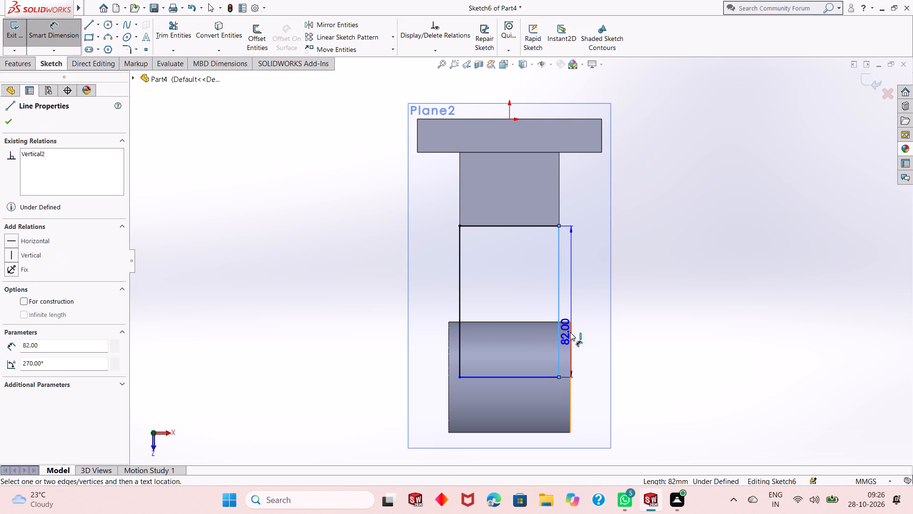
pyautogui.click(570, 333)
pyautogui.click(654, 306)
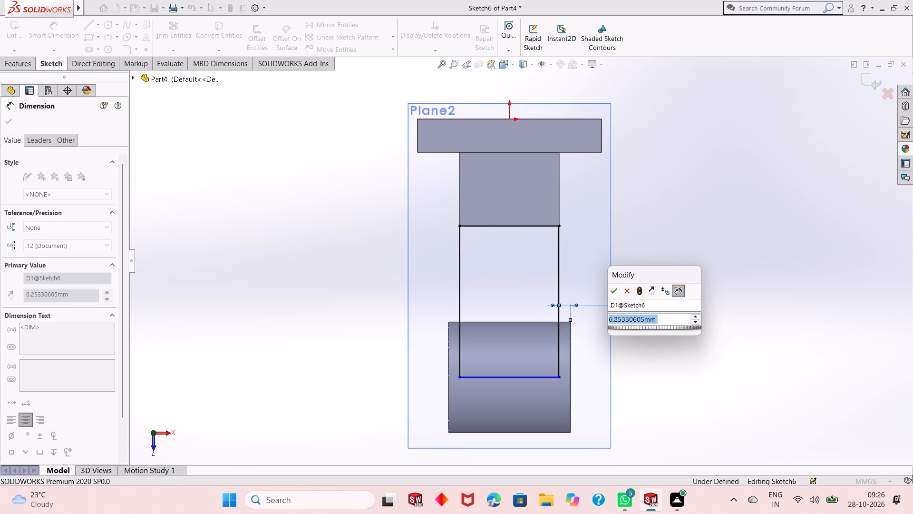
pyautogui.press('6')
pyautogui.press('Return')
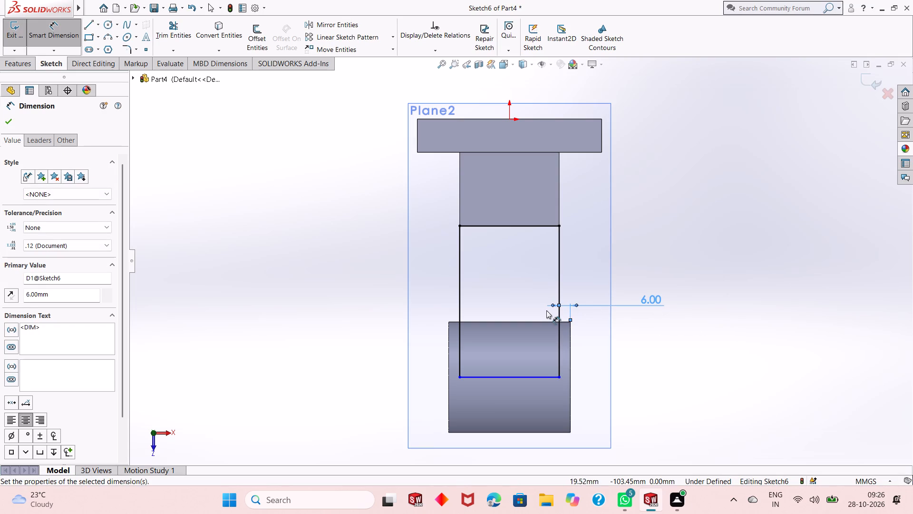
pyautogui.press('Escape')
pyautogui.press('Escape')
pyautogui.press('Escape')
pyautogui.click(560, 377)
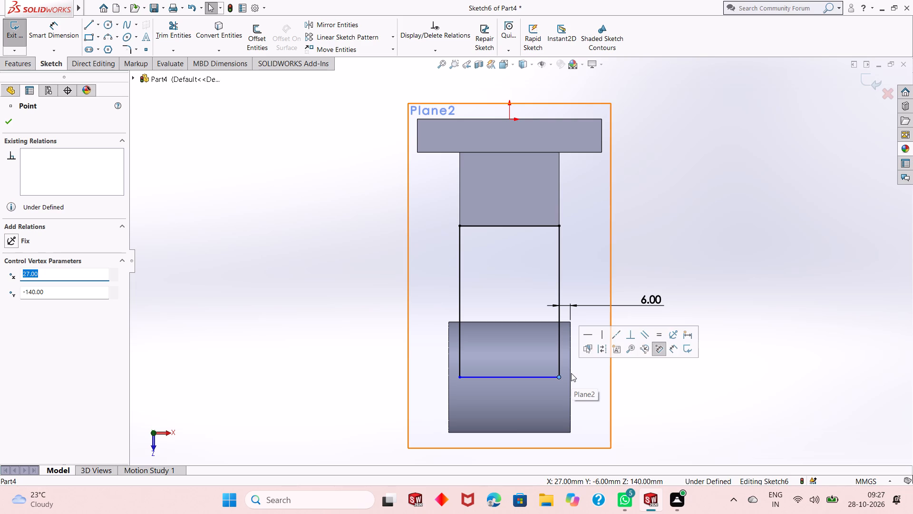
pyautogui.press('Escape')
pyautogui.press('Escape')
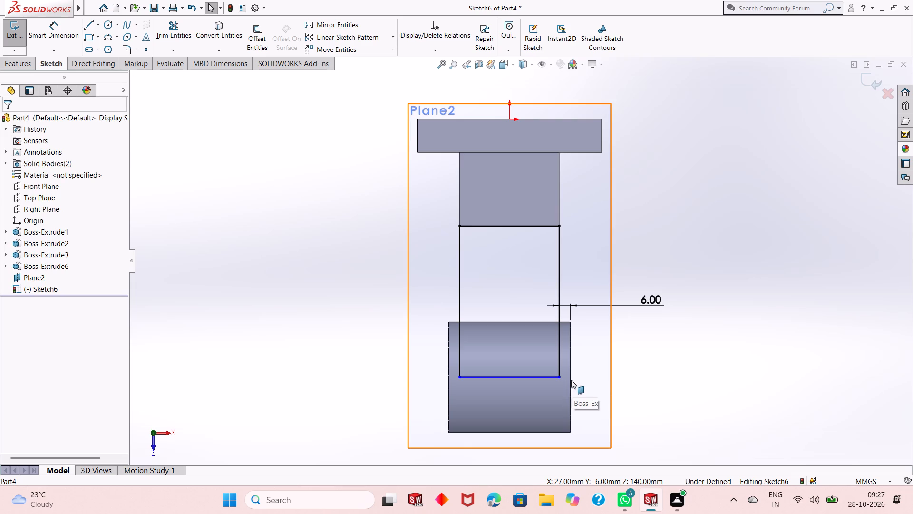
# Dimension the distance from the block's front edge to the rectangle's far edge over the cylinder as 122 mm.
pyautogui.click(74, 36)
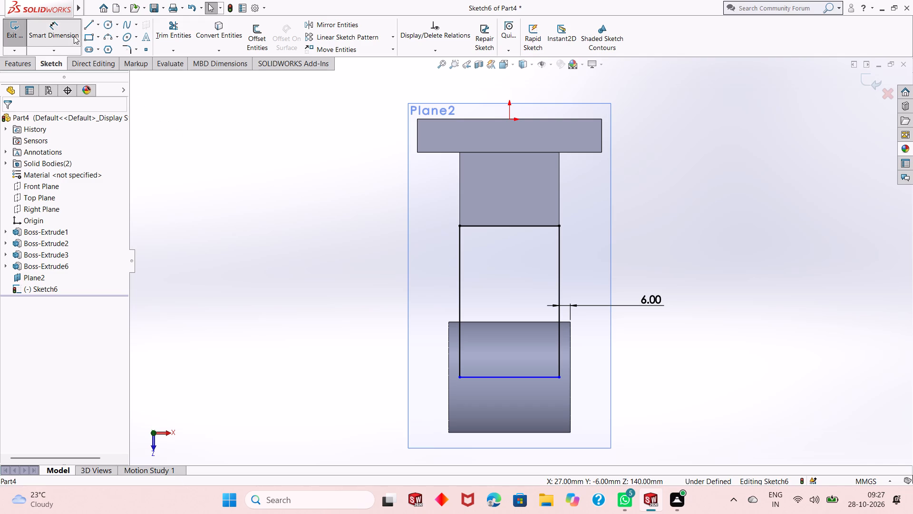
pyautogui.click(583, 153)
pyautogui.click(532, 378)
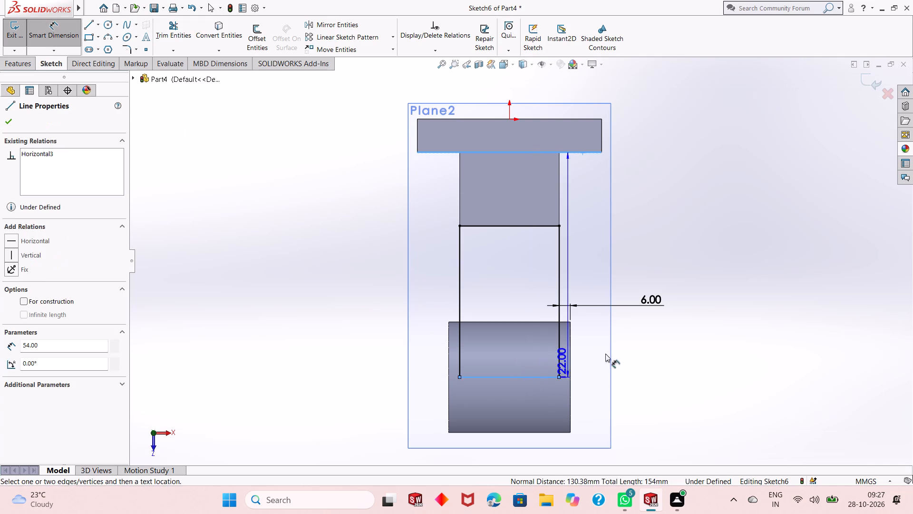
pyautogui.click(678, 331)
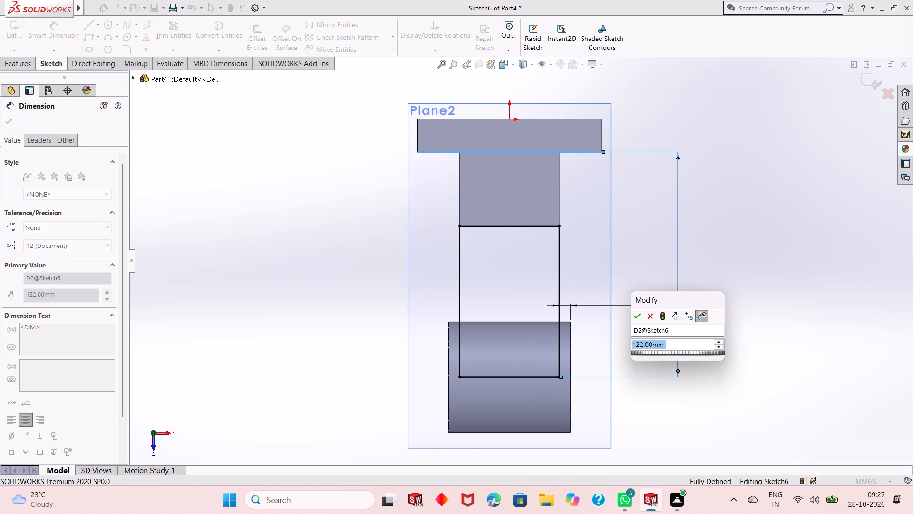
pyautogui.write('122')
pyautogui.press('Return')
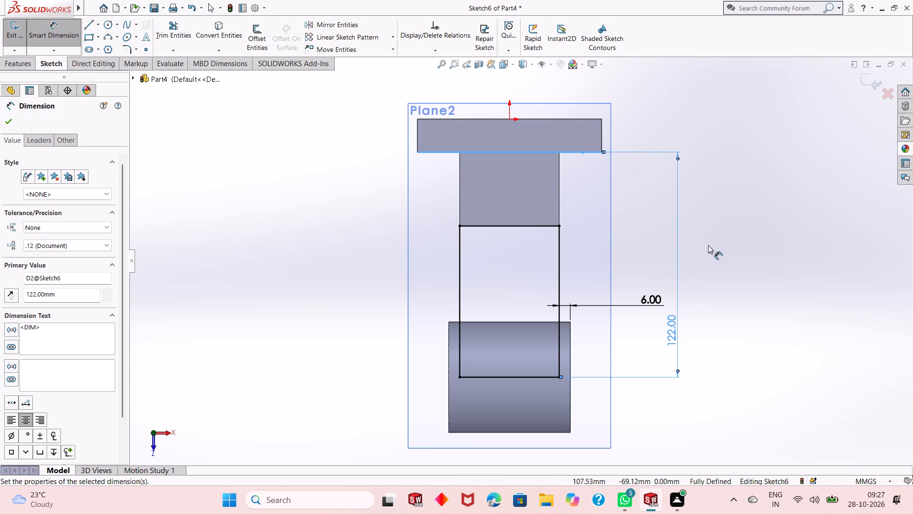
pyautogui.rightClick(708, 245)
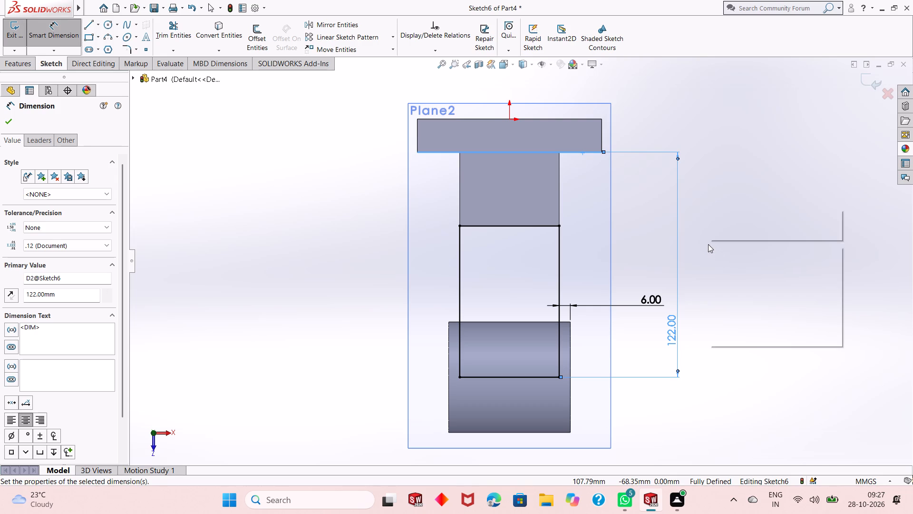
pyautogui.click(719, 274)
# Extrude the connecting-arm rectangle 9 mm downward from the offset plane, with the direction reversed and the result merged.
pyautogui.scroll(1, 604, 336)
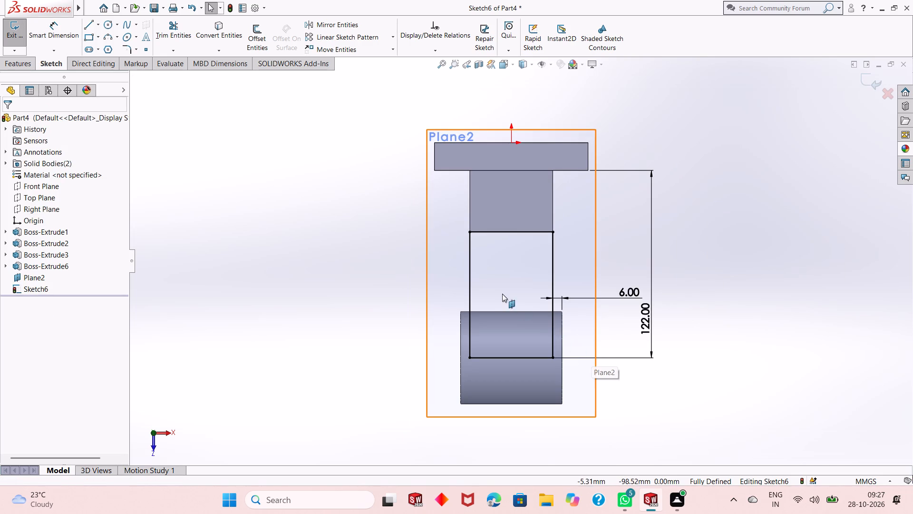
pyautogui.moveTo(539, 321); pyautogui.dragTo(577, 198, button='middle')
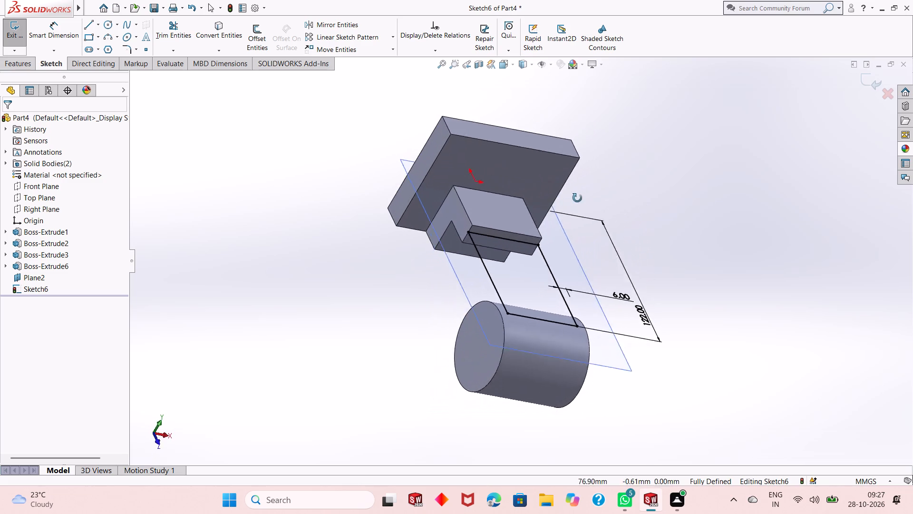
pyautogui.moveTo(577, 198); pyautogui.dragTo(624, 227, button='middle')
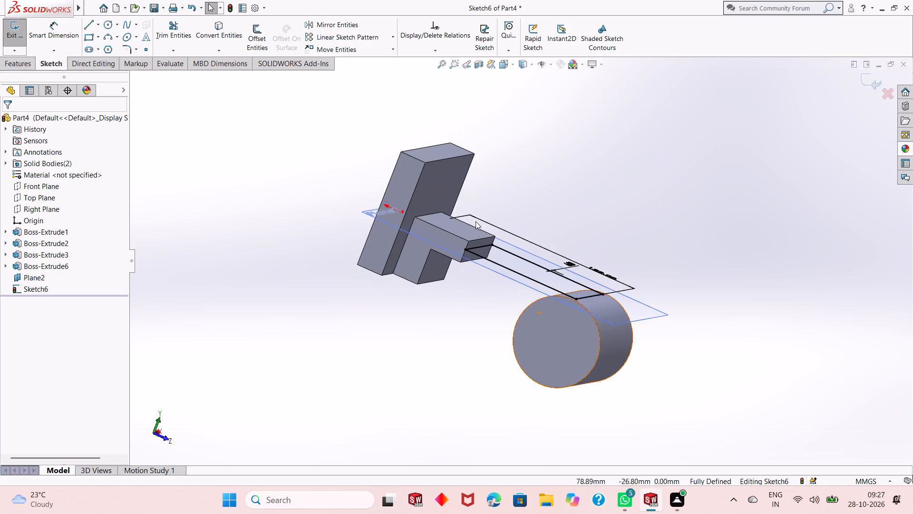
pyautogui.scroll(-2, 473, 238)
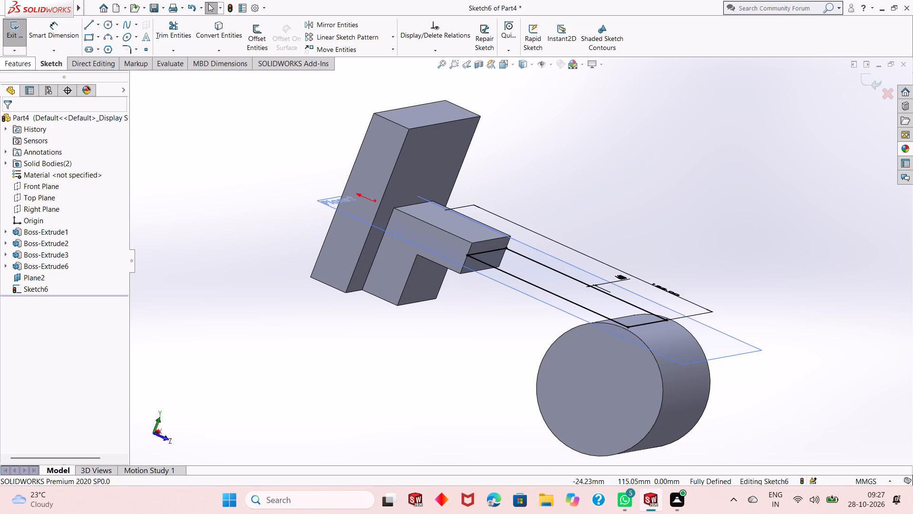
pyautogui.click(26, 68)
pyautogui.click(20, 39)
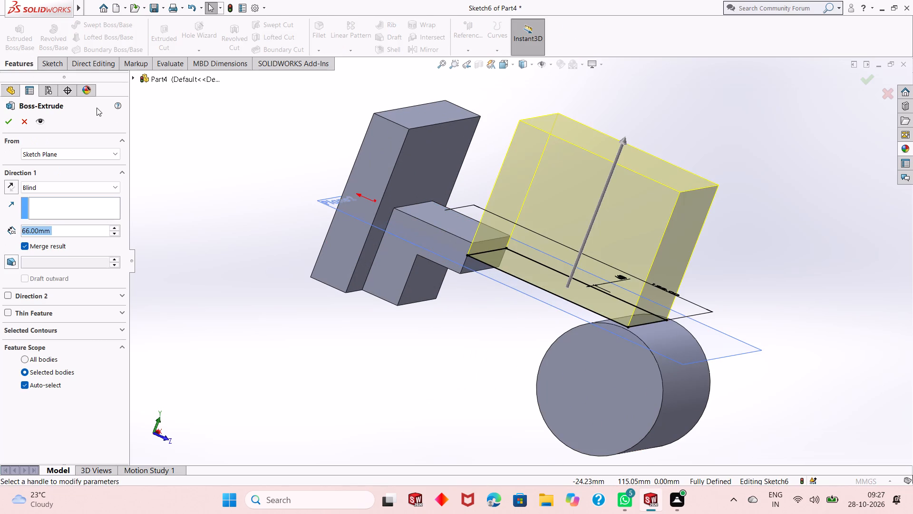
pyautogui.click(10, 182)
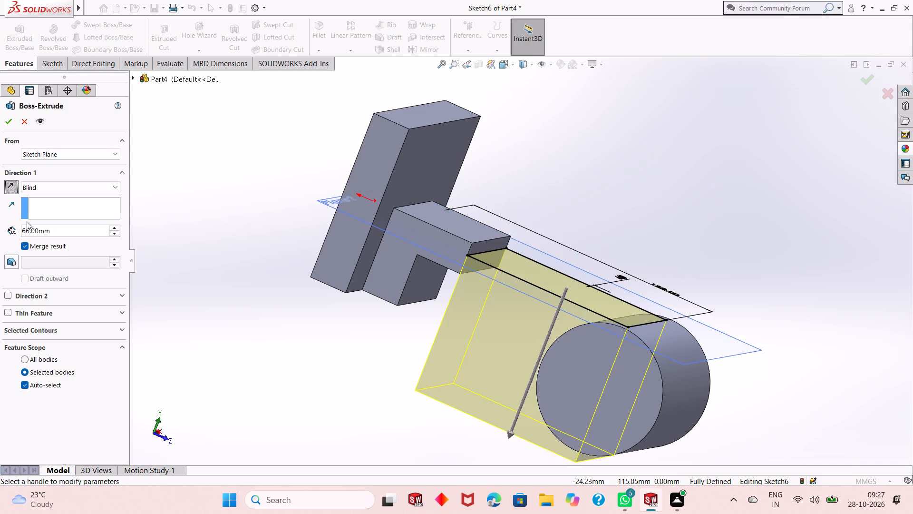
pyautogui.doubleClick(57, 234)
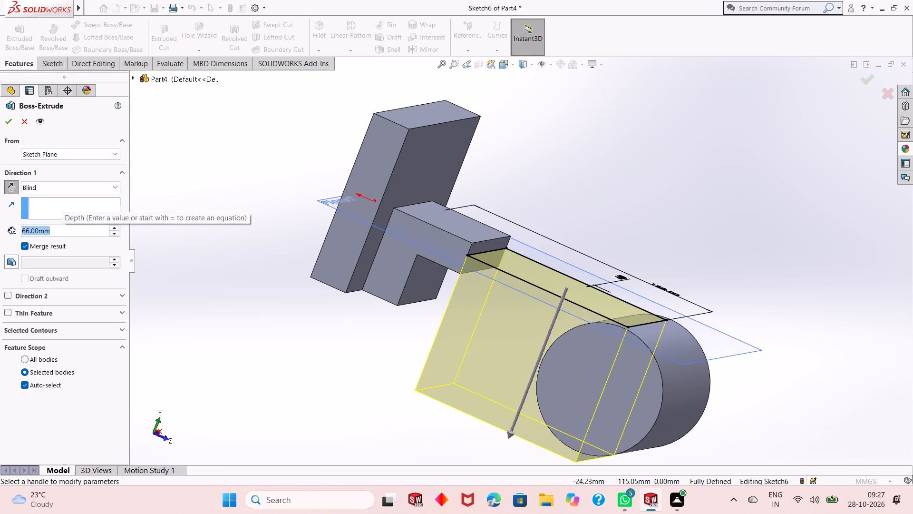
pyautogui.press('9')
pyautogui.press('Return')
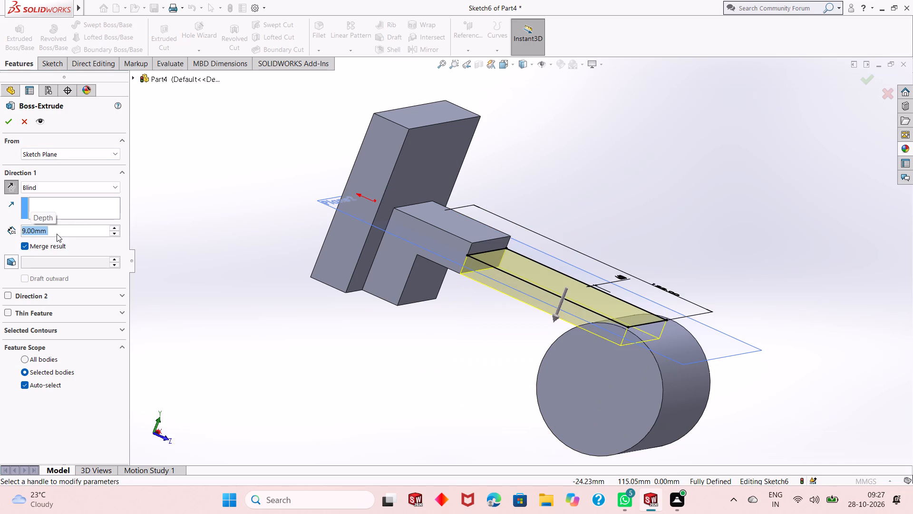
pyautogui.click(11, 122)
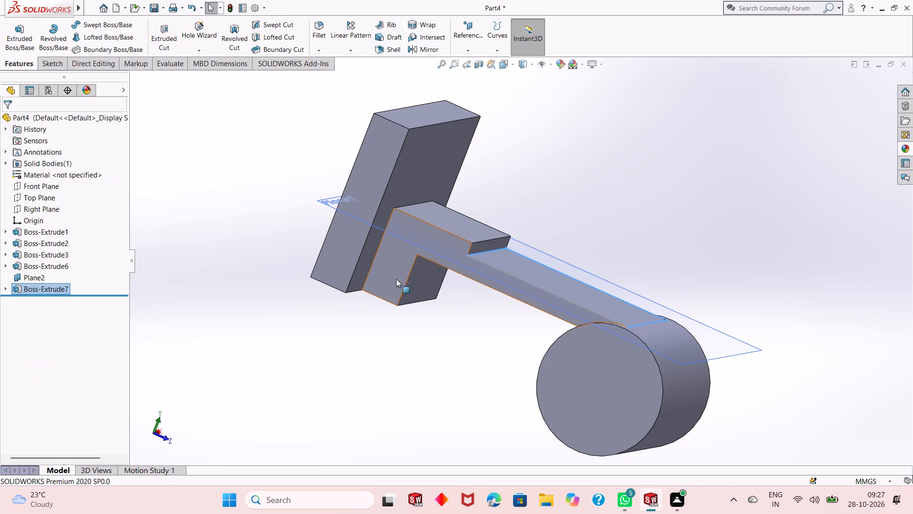
pyautogui.click(434, 310)
# Hide the offset reference plane above the connecting arm.
pyautogui.middleClick(480, 225)
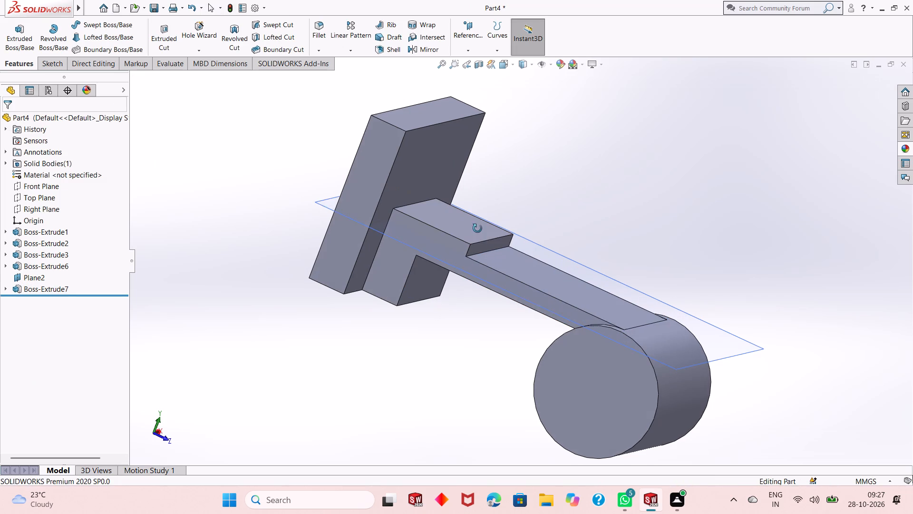
pyautogui.rightClick(562, 257)
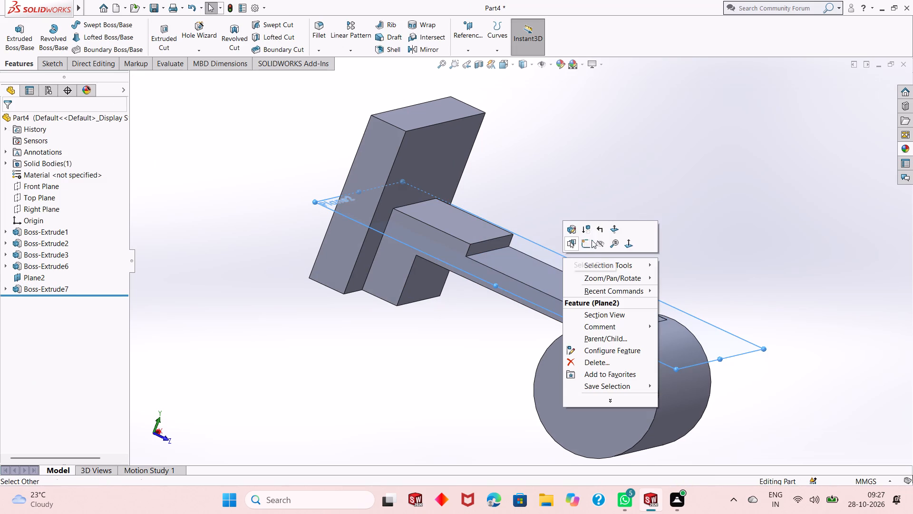
pyautogui.click(599, 243)
# Examine the connecting arm and its junction with the cylinder from several sides.
pyautogui.moveTo(575, 341); pyautogui.dragTo(621, 264, button='middle')
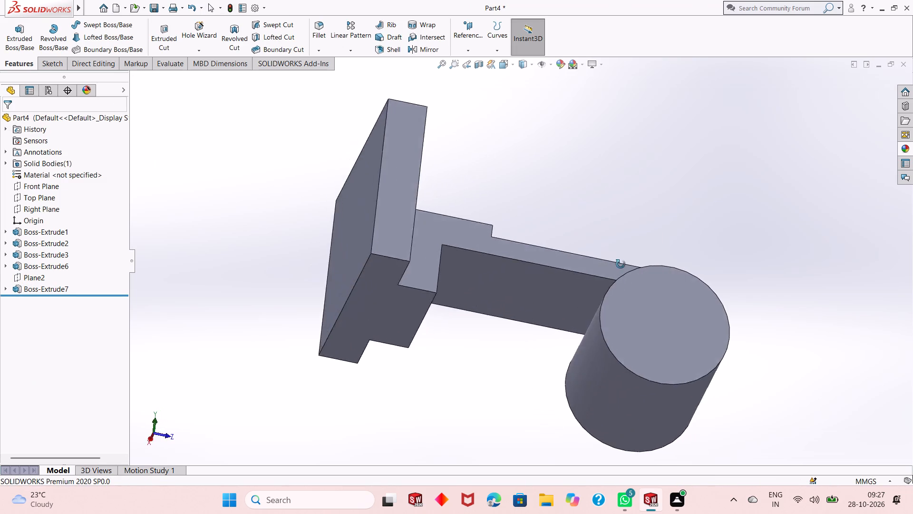
pyautogui.moveTo(621, 264); pyautogui.dragTo(614, 423, button='middle')
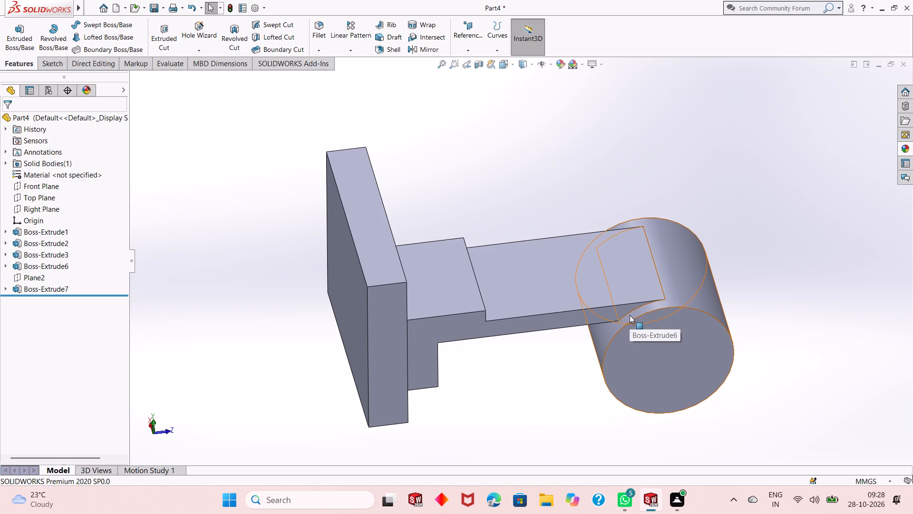
pyautogui.scroll(2, 630, 278)
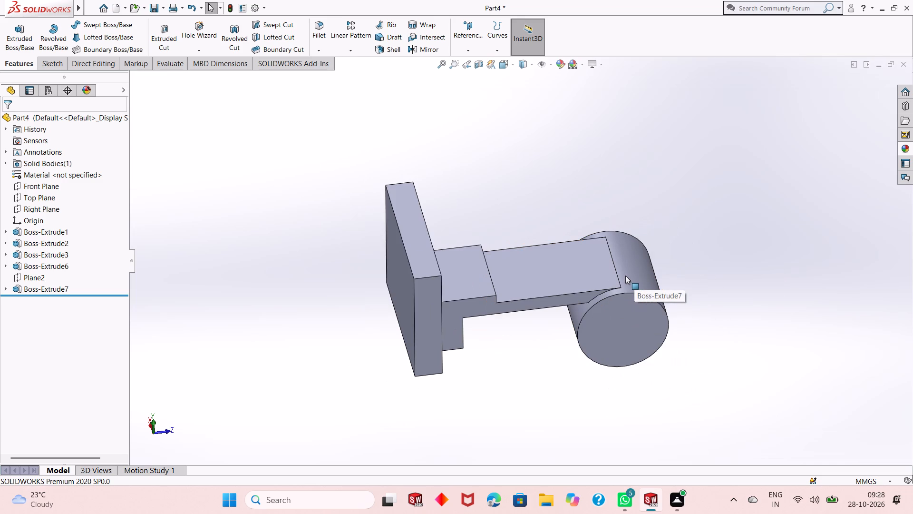
pyautogui.moveTo(586, 352); pyautogui.dragTo(545, 338, button='middle')
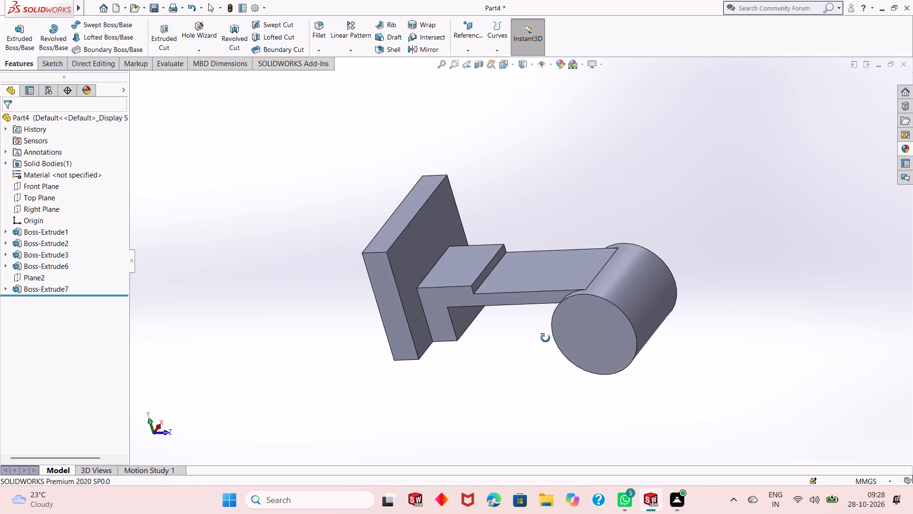
pyautogui.moveTo(545, 338); pyautogui.dragTo(578, 264, button='middle')
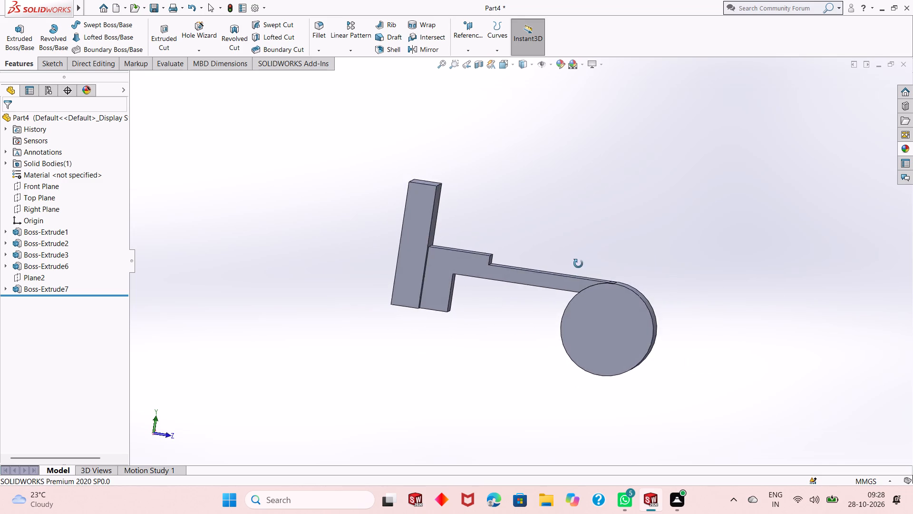
pyautogui.moveTo(578, 264); pyautogui.dragTo(591, 276, button='middle')
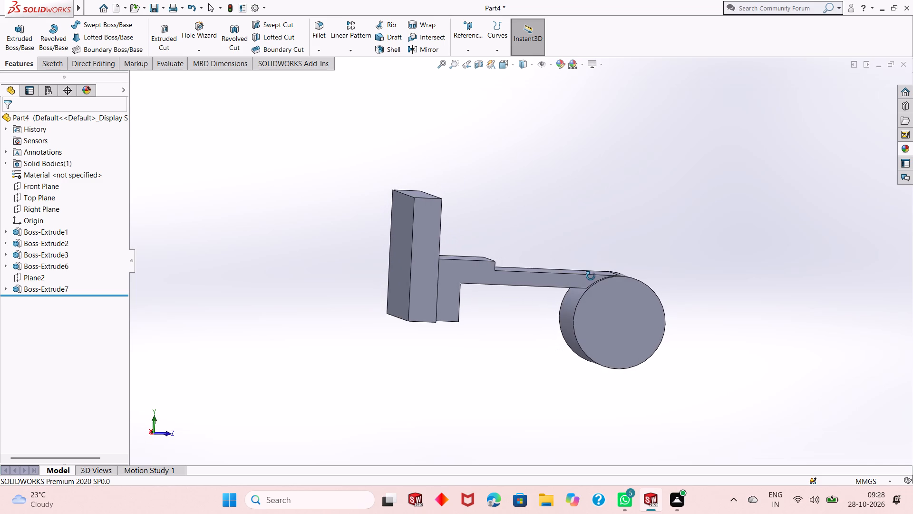
pyautogui.moveTo(591, 276); pyautogui.dragTo(584, 280, button='middle')
pyautogui.scroll(-3, 619, 285)
pyautogui.moveTo(617, 303); pyautogui.dragTo(606, 284, button='middle')
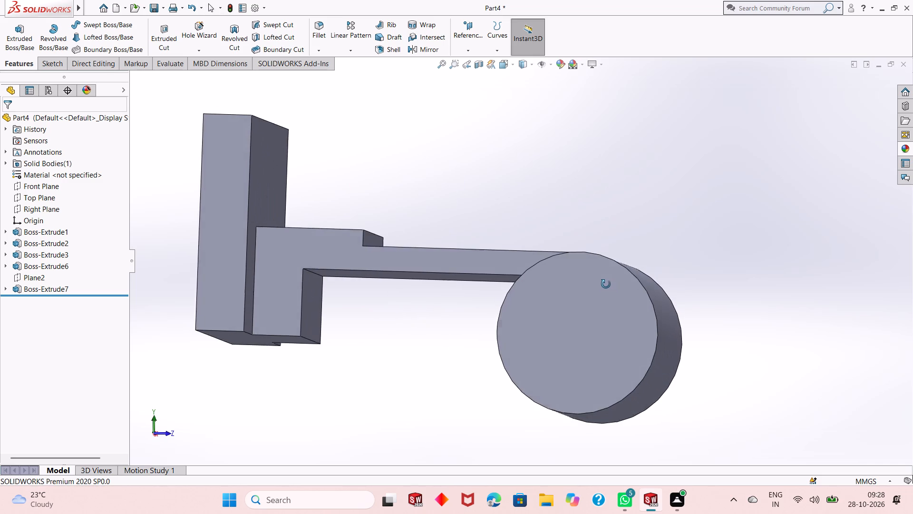
pyautogui.moveTo(606, 284); pyautogui.dragTo(605, 280, button='middle')
pyautogui.moveTo(627, 305); pyautogui.dragTo(635, 361, button='middle')
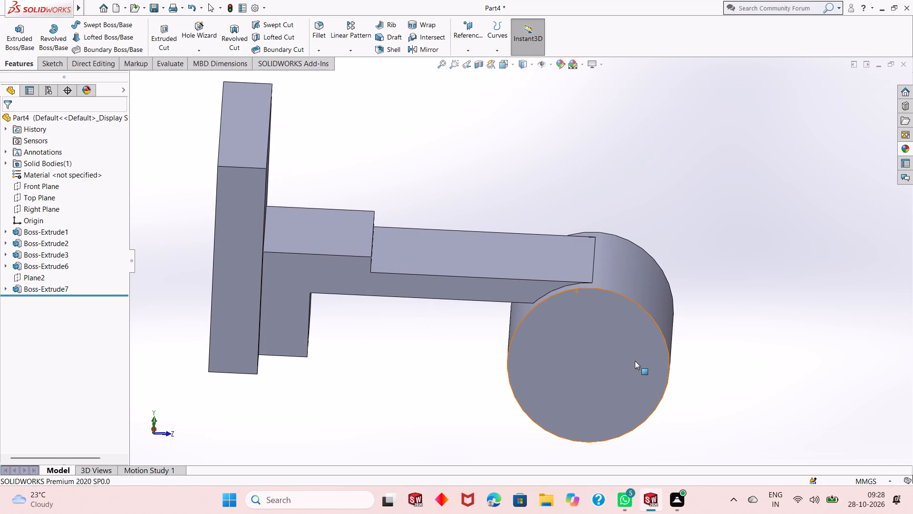
pyautogui.scroll(1, 597, 363)
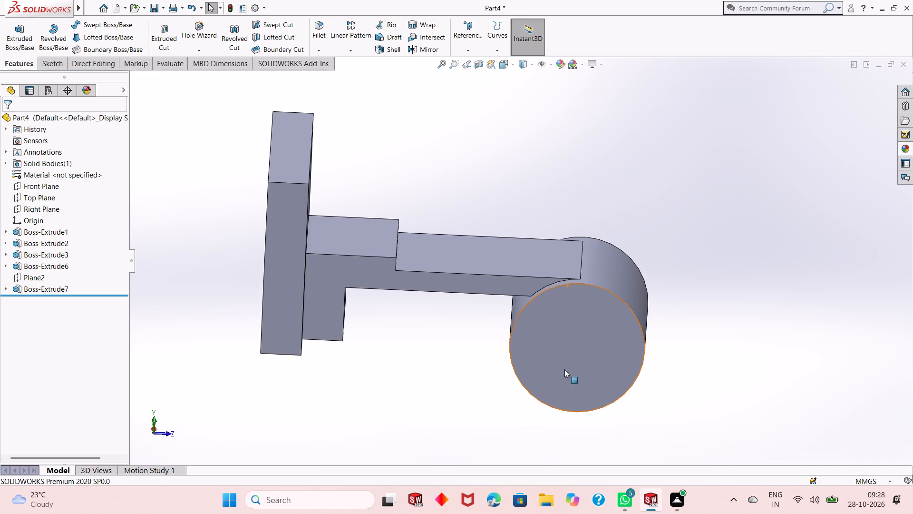
pyautogui.scroll(1, 480, 383)
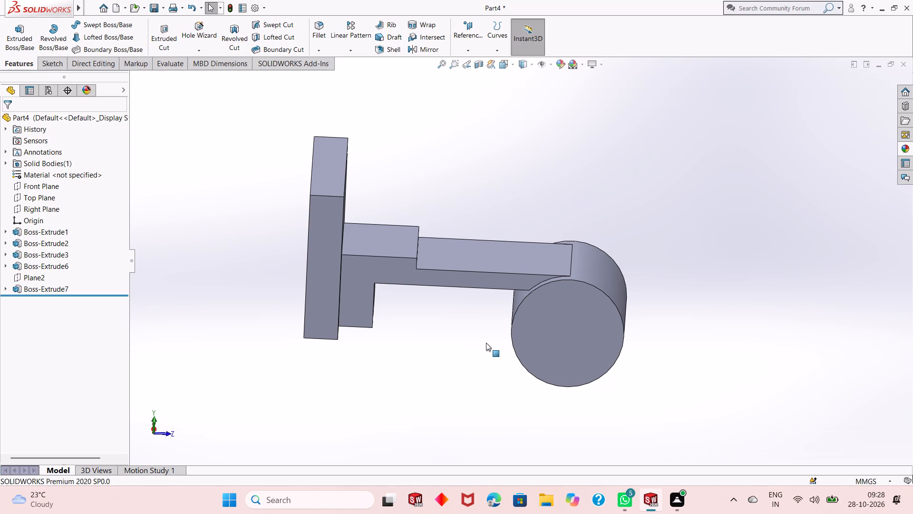
# On the arm's side face, sketch a corner rectangle about 37 by 51 mm from the arm's underside to the cylinder's lowest point.
pyautogui.click(508, 281)
pyautogui.click(551, 252)
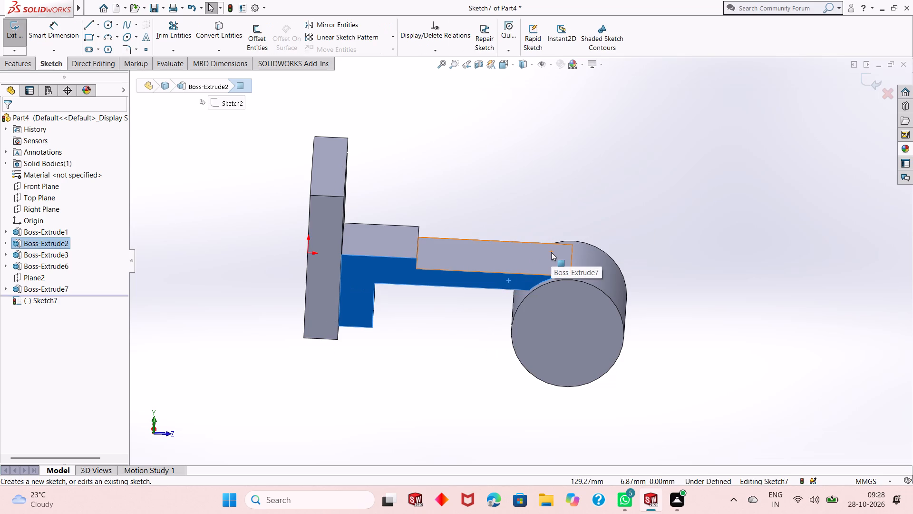
pyautogui.hotkey('ctrl', '8')
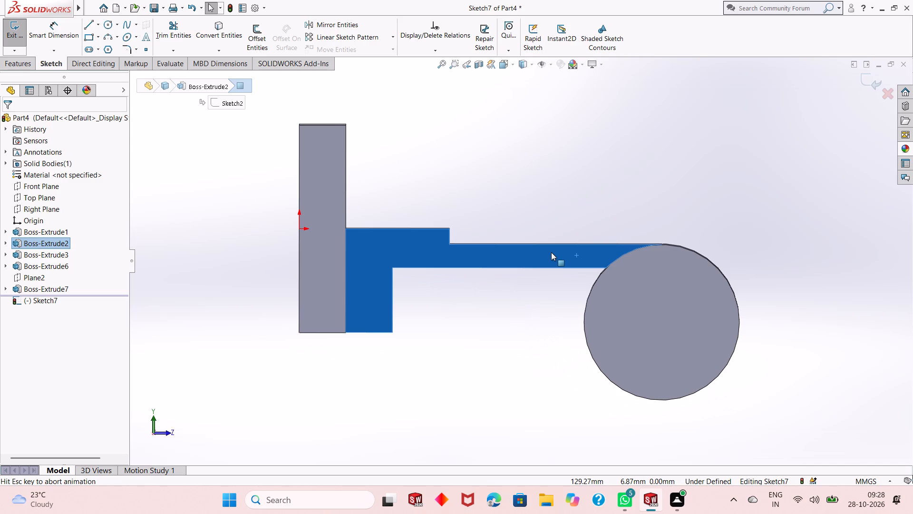
pyautogui.click(620, 142)
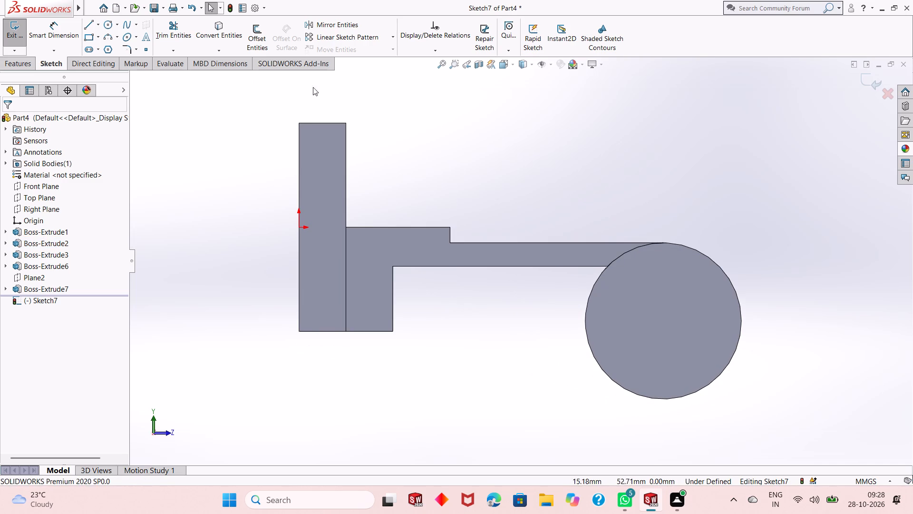
pyautogui.click(88, 40)
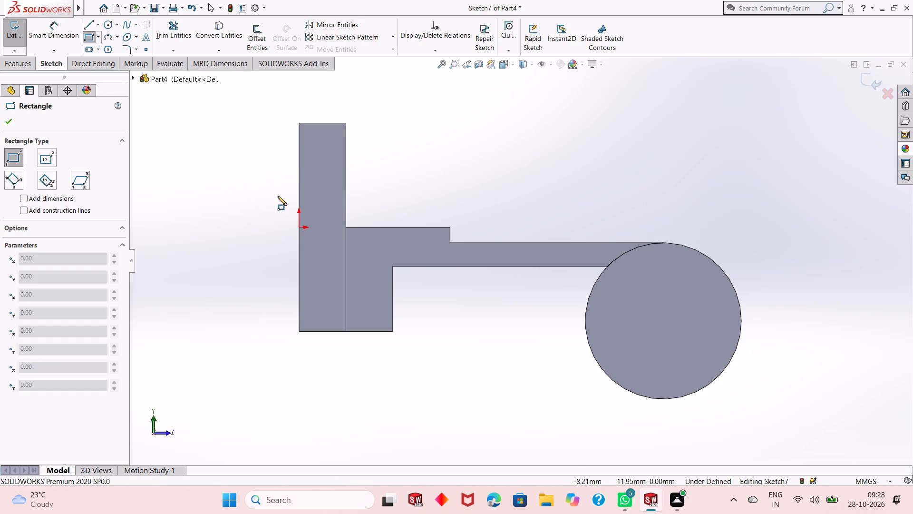
pyautogui.click(568, 268)
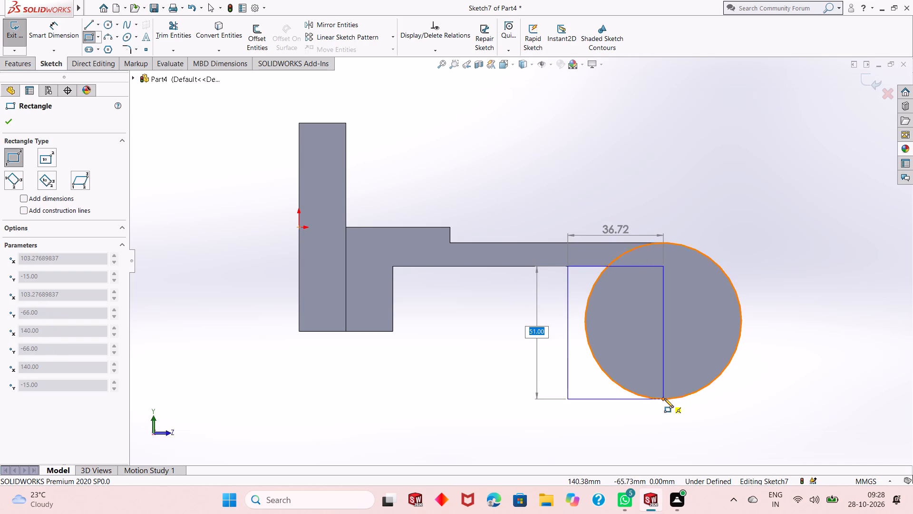
pyautogui.click(664, 398)
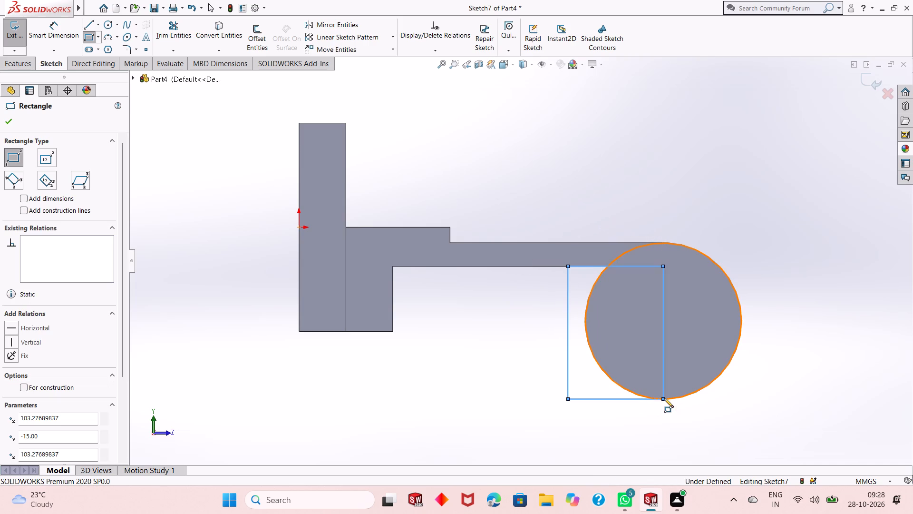
pyautogui.rightClick(729, 170)
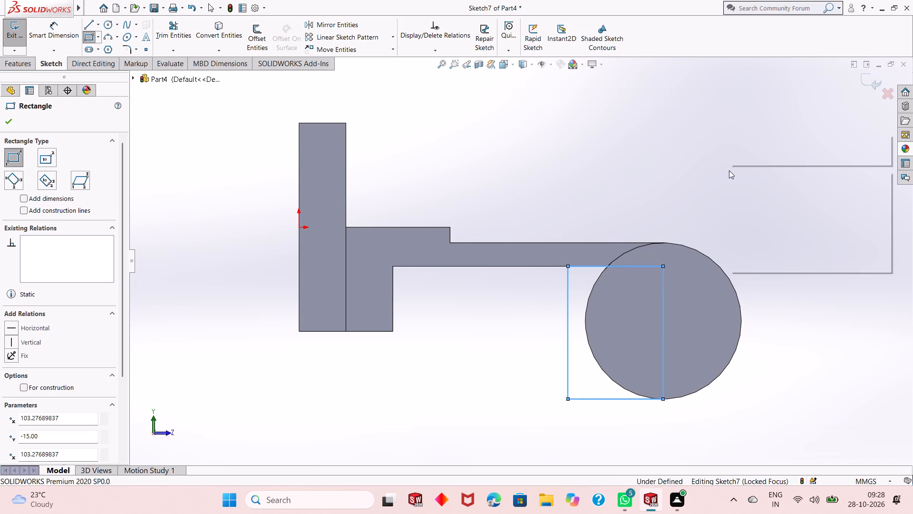
pyautogui.click(752, 178)
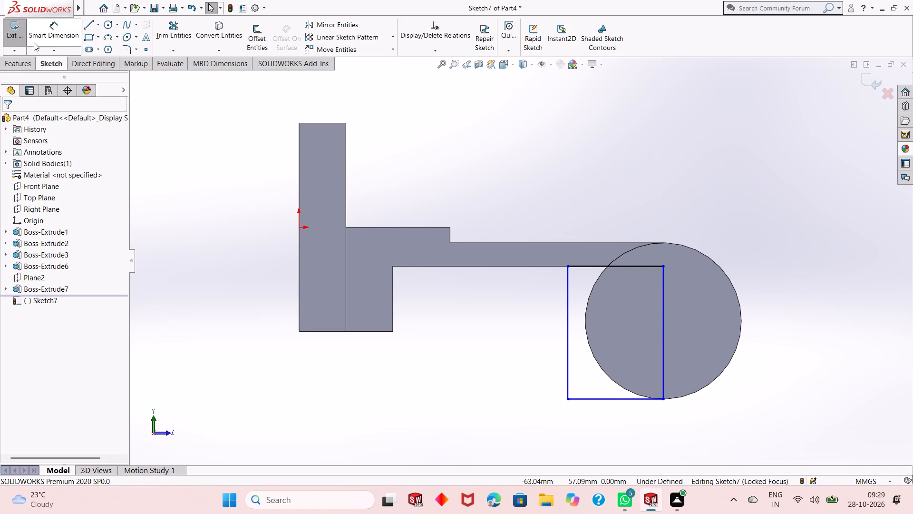
# Dimension the distance between the boss's vertical edge under the arm and the rectangle's near vertical side as 60 mm.
pyautogui.click(55, 30)
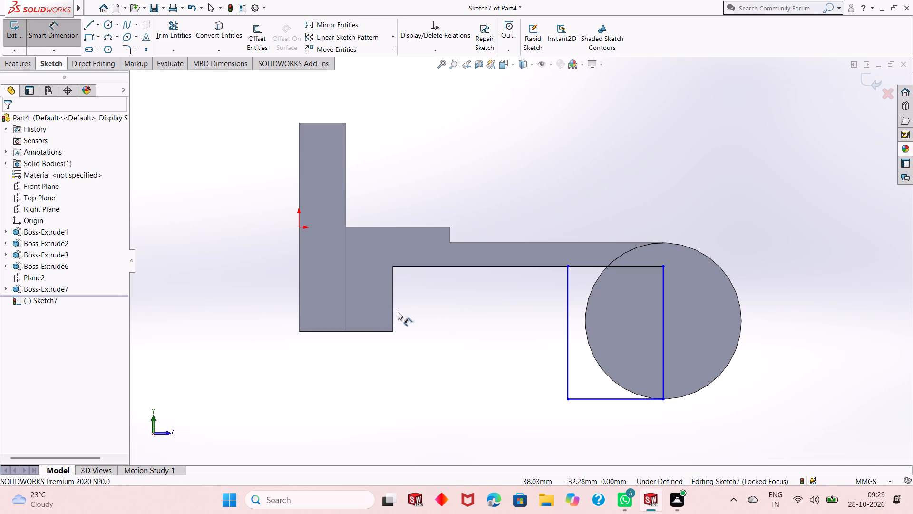
pyautogui.click(392, 315)
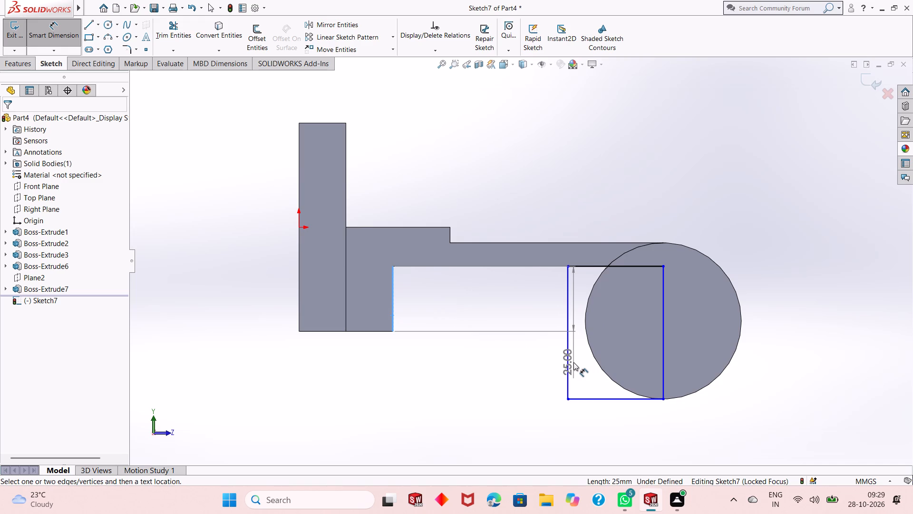
pyautogui.click(569, 351)
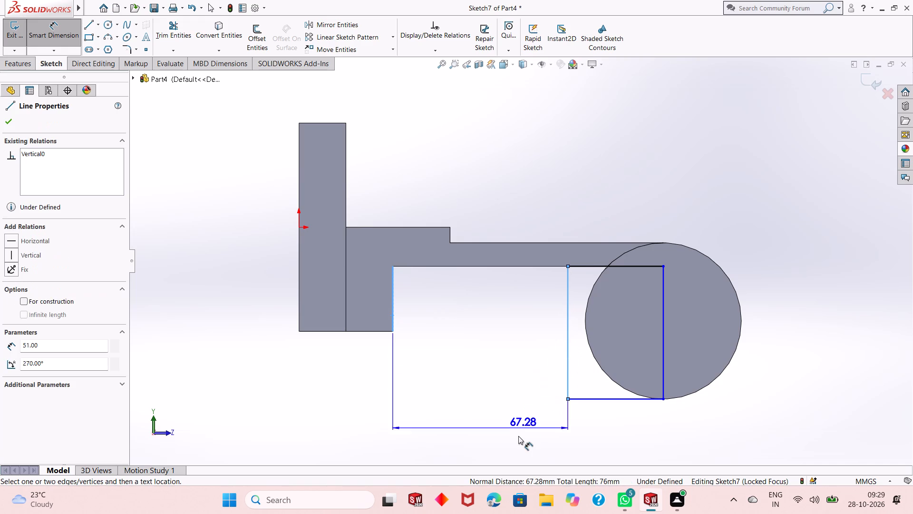
pyautogui.click(514, 442)
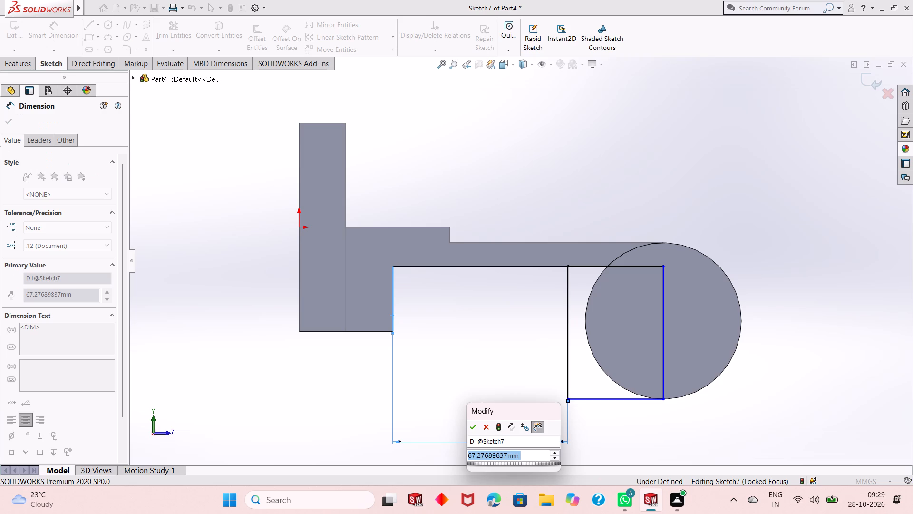
pyautogui.write('60')
pyautogui.press('Return')
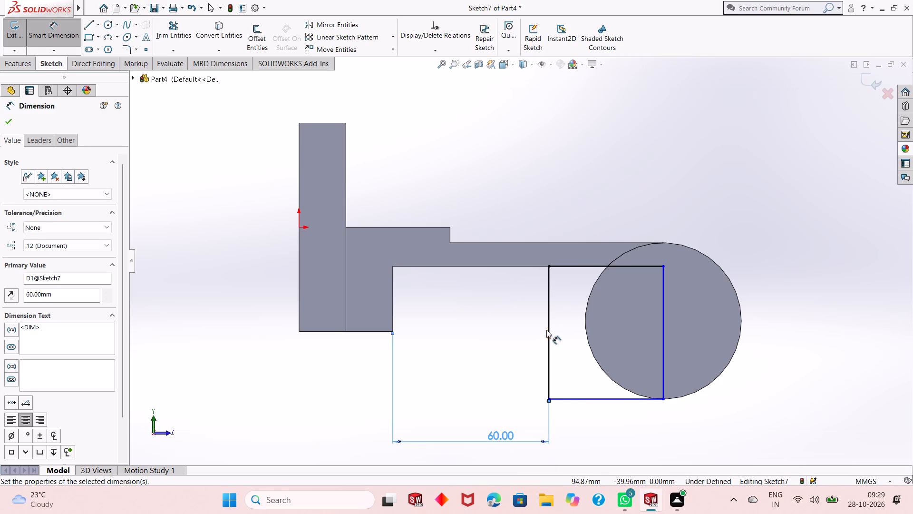
# Dimension the rectangle's vertical side through the cylinder's centre as 51 mm.
pyautogui.click(661, 281)
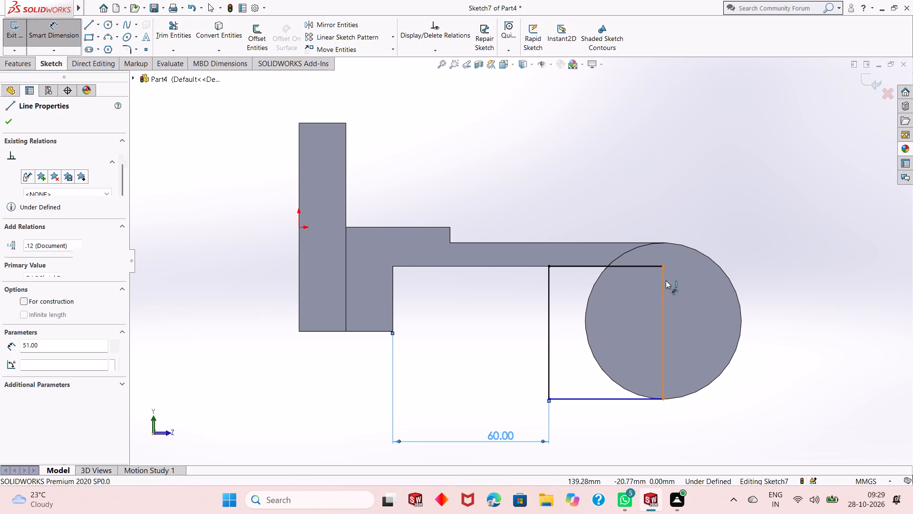
pyautogui.click(799, 263)
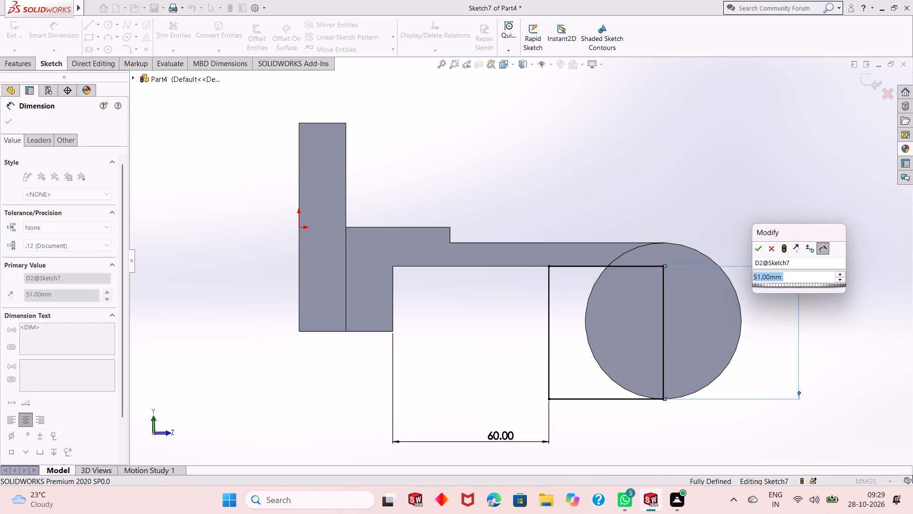
pyautogui.press('Return')
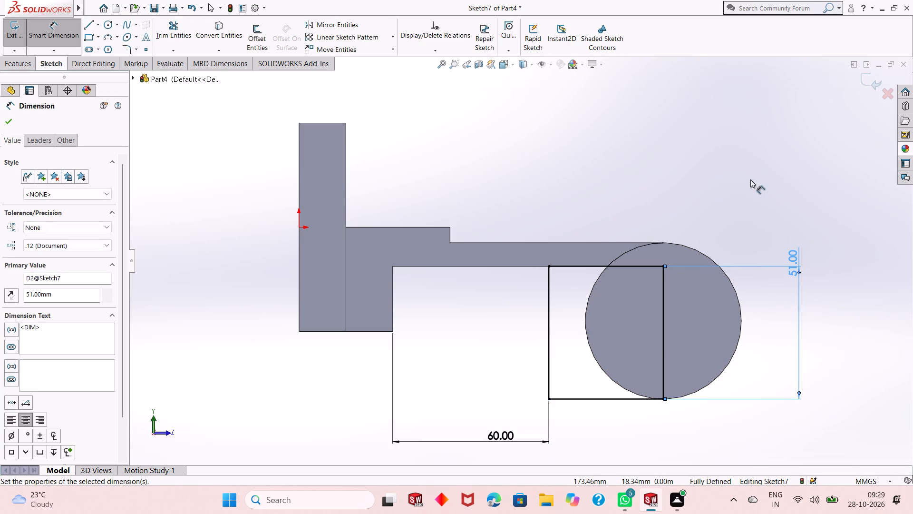
pyautogui.rightClick(750, 179)
pyautogui.click(781, 211)
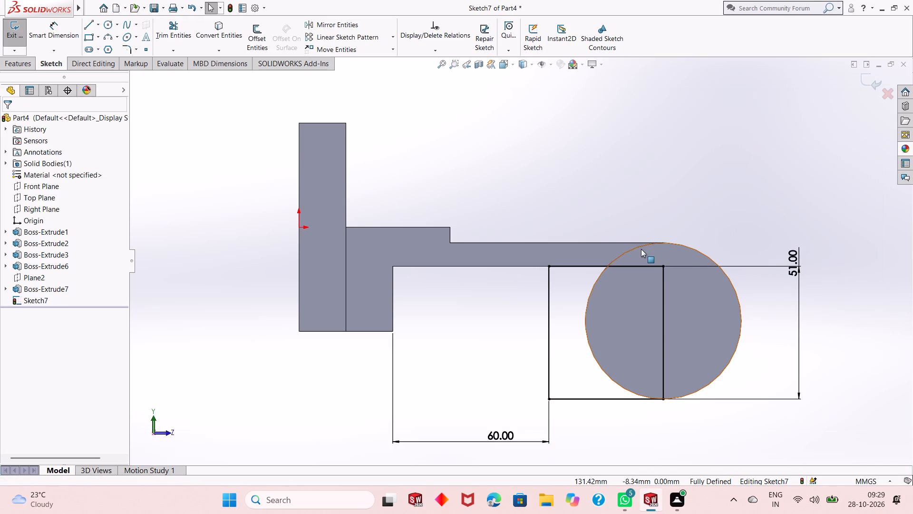
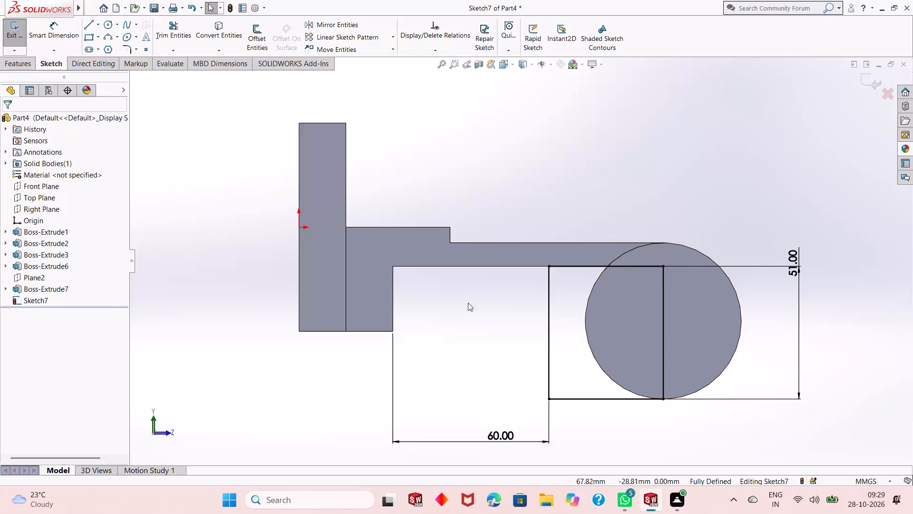
# Undo the rectangle beneath the connecting arm, its 60 mm and 51 mm dimensions, and the sketch holding them.
pyautogui.scroll(-3, 511, 267)
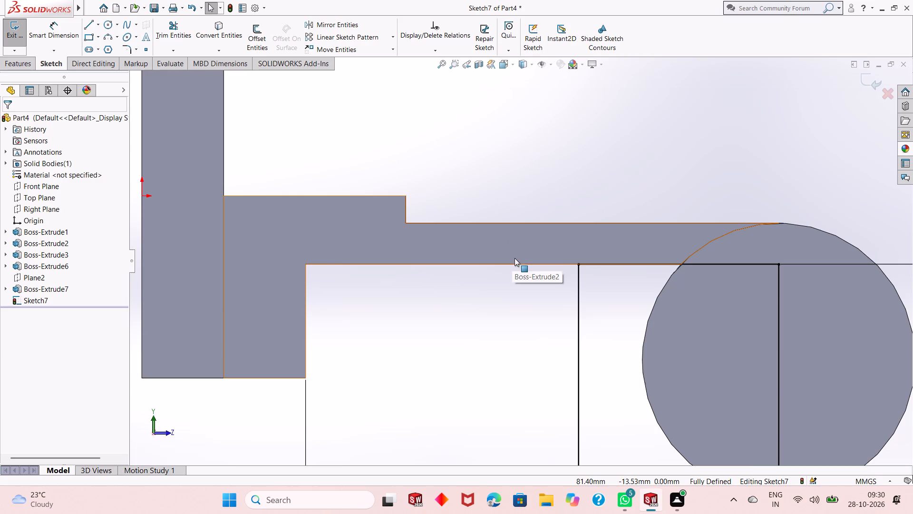
pyautogui.scroll(3, 565, 258)
pyautogui.hotkey('ctrl', 'z')
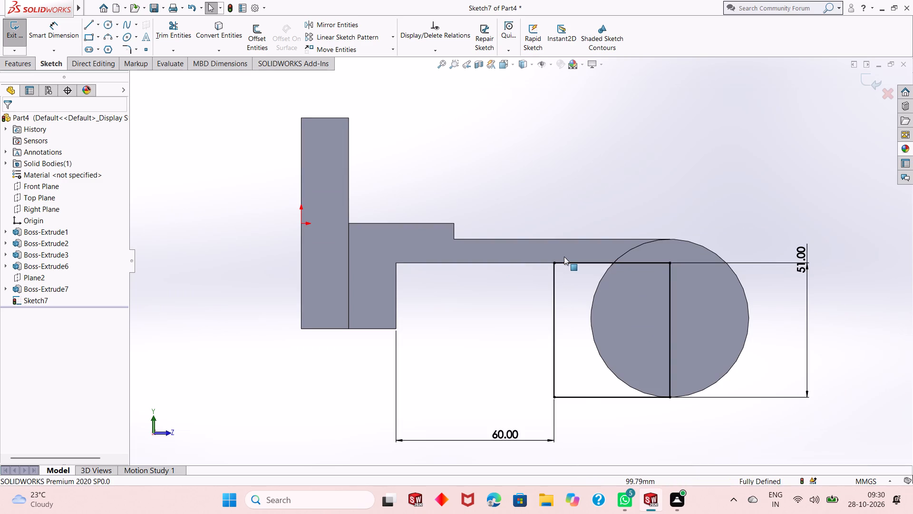
pyautogui.hotkey('ctrl', 'z')
pyautogui.hotkey('ctrl', 'z')
pyautogui.hotkey('ctrl', 'z')
pyautogui.hotkey('ctrl', 'z')
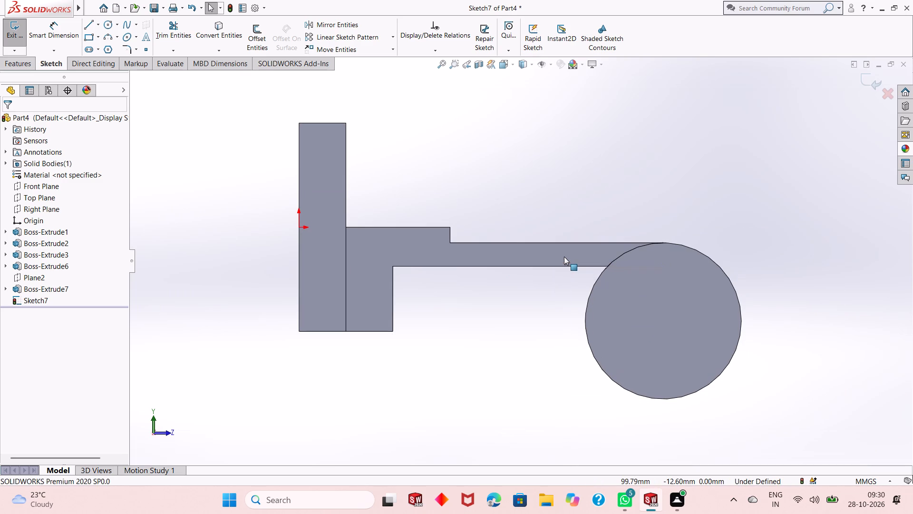
pyautogui.scroll(1, 575, 305)
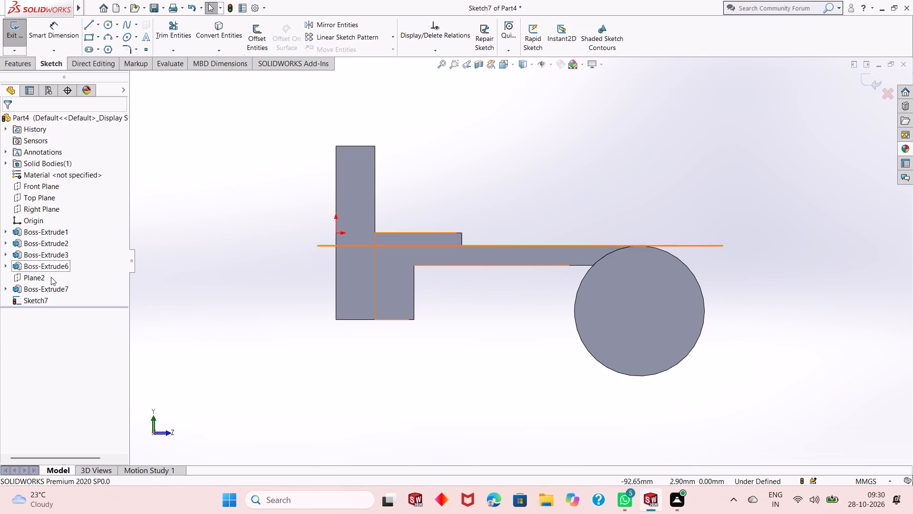
pyautogui.hotkey('ctrl', 'z')
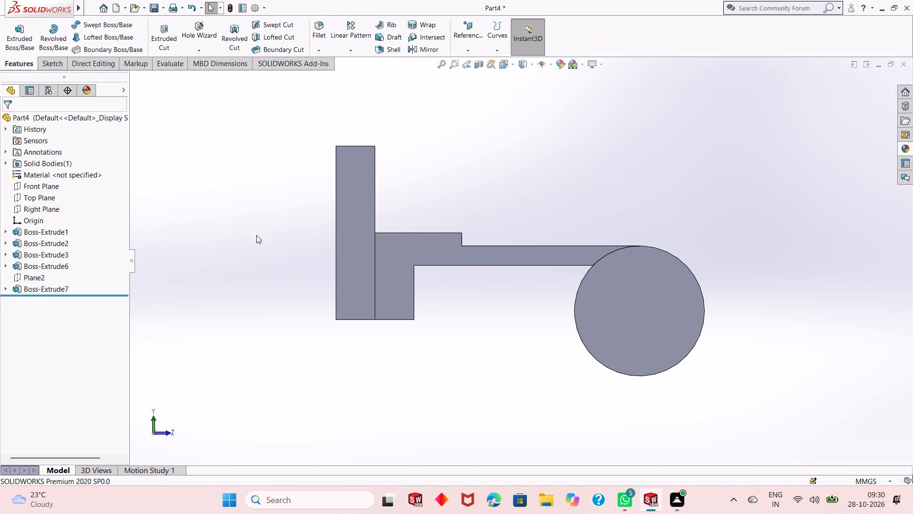
# Edit the sketch of the projection on the boss and set its height to 18 mm.
pyautogui.click(52, 242)
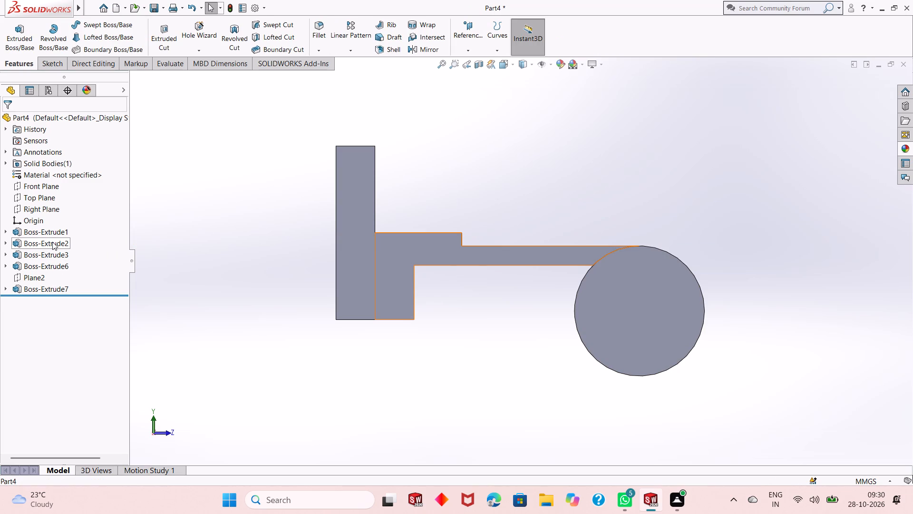
pyautogui.press('Escape')
pyautogui.press('Escape')
pyautogui.press('Escape')
pyautogui.click(57, 252)
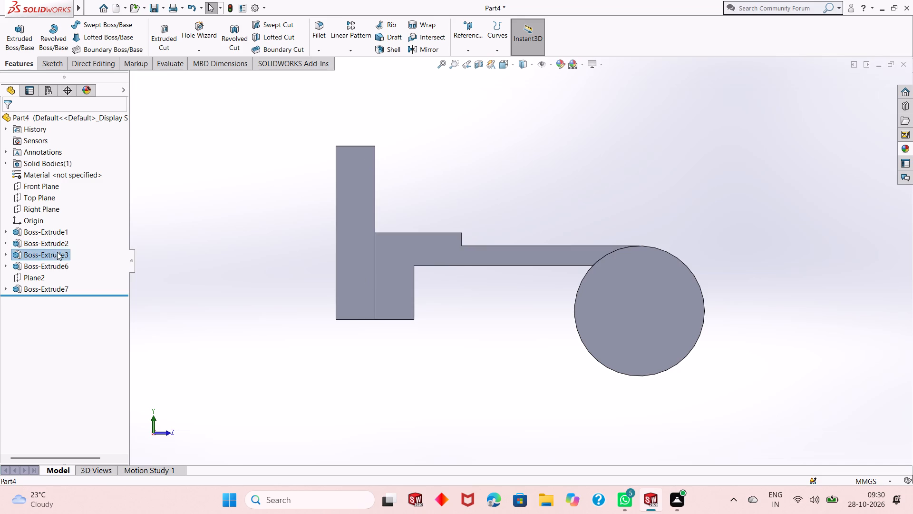
pyautogui.click(78, 222)
pyautogui.moveTo(514, 294); pyautogui.dragTo(514, 295, button='middle')
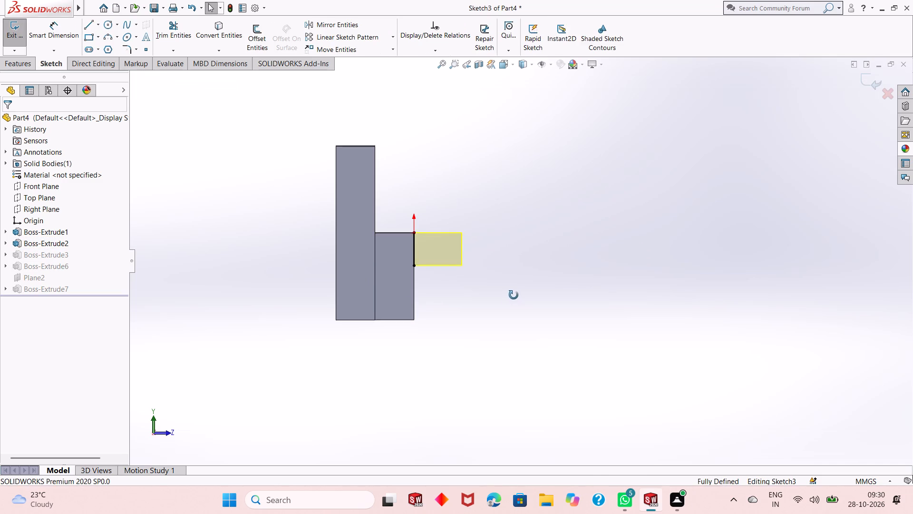
pyautogui.moveTo(514, 295); pyautogui.dragTo(459, 295, button='middle')
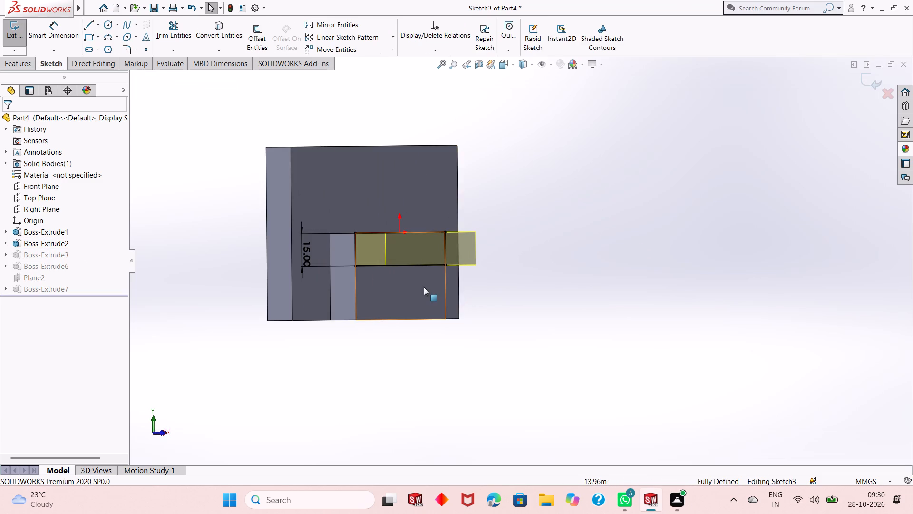
pyautogui.moveTo(422, 287); pyautogui.dragTo(358, 320, button='middle')
pyautogui.doubleClick(244, 271)
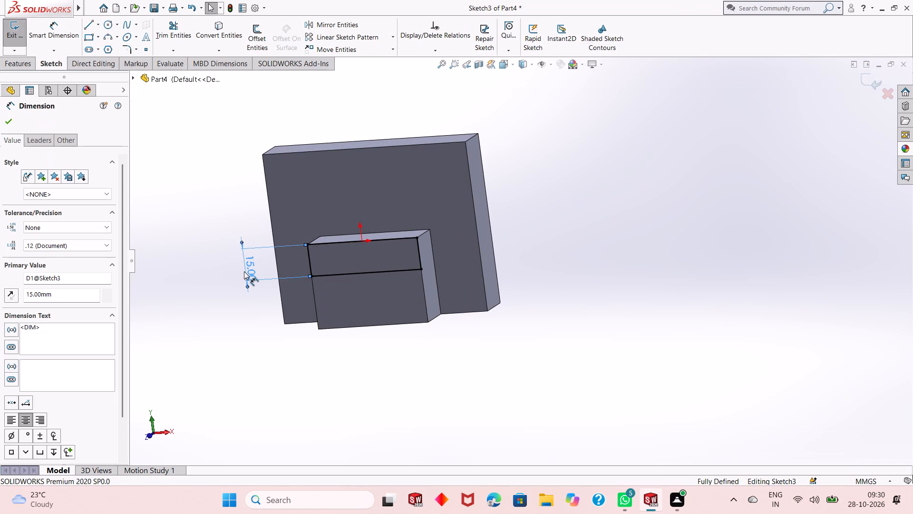
pyautogui.doubleClick(244, 271)
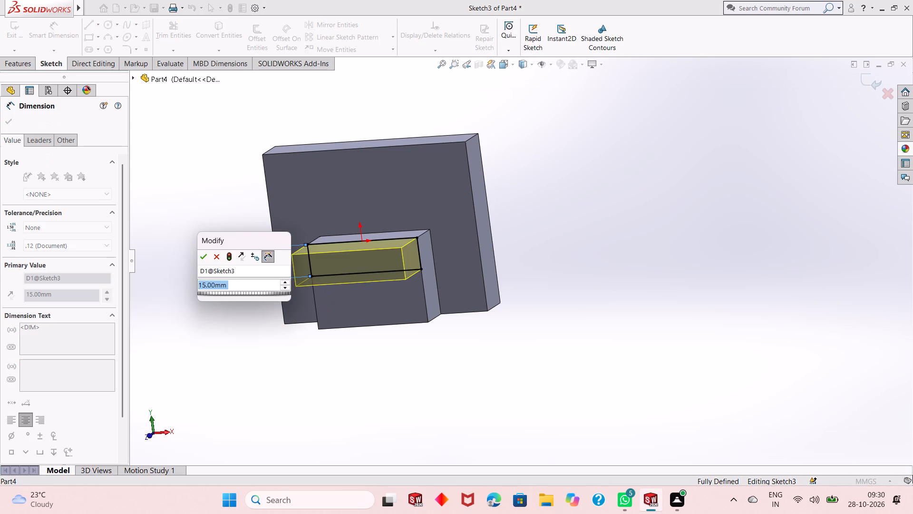
pyautogui.write('18')
pyautogui.press('Return')
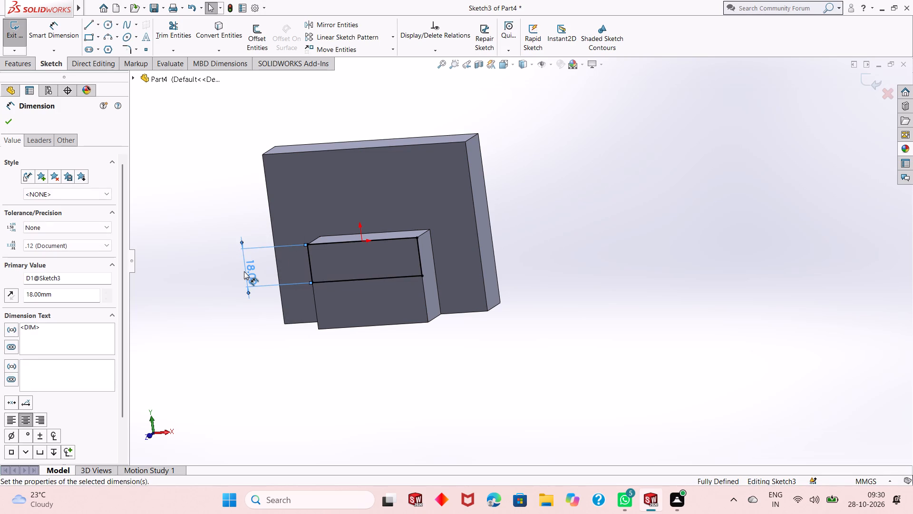
pyautogui.click(8, 126)
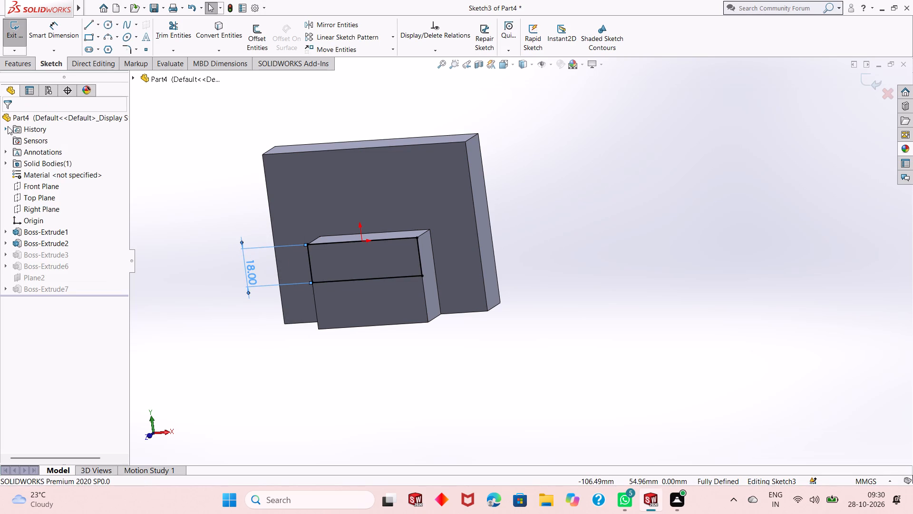
pyautogui.click(861, 79)
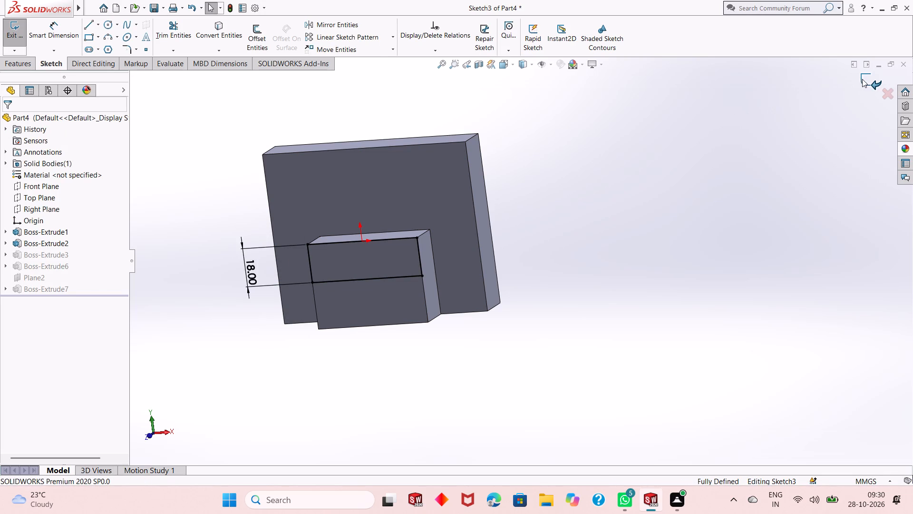
# Set the extrusion depth of the connecting arm to 12 mm.
pyautogui.moveTo(525, 237); pyautogui.dragTo(637, 187, button='middle')
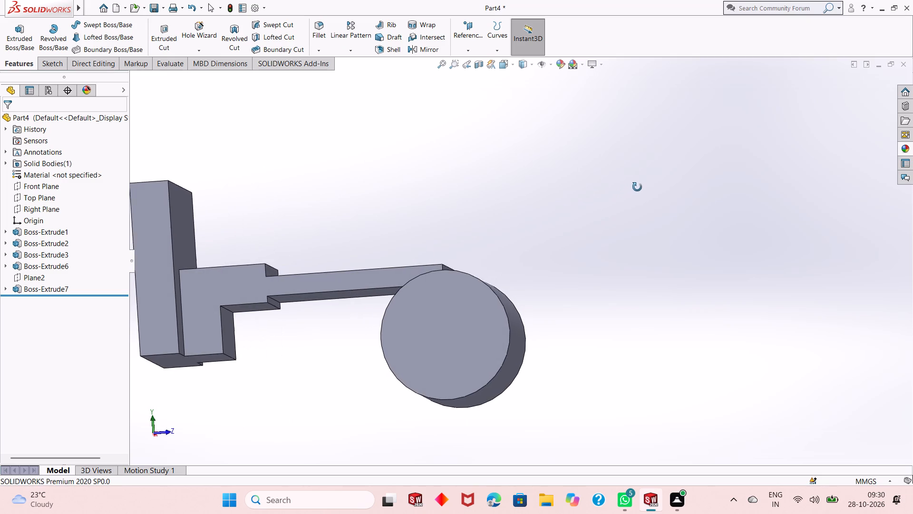
pyautogui.moveTo(637, 187); pyautogui.dragTo(638, 196, button='middle')
pyautogui.scroll(-1, 414, 308)
pyautogui.middleClick(301, 298)
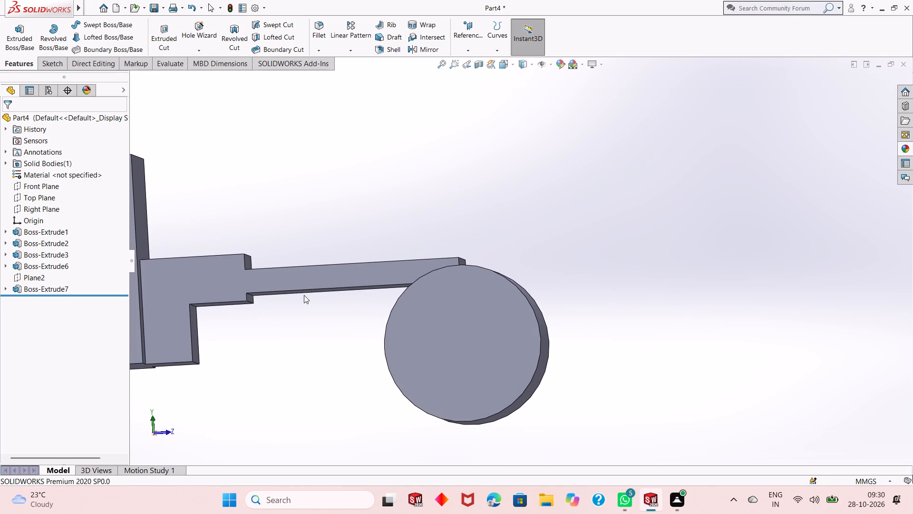
pyautogui.scroll(2, 326, 308)
pyautogui.moveTo(375, 296); pyautogui.dragTo(370, 315, button='middle')
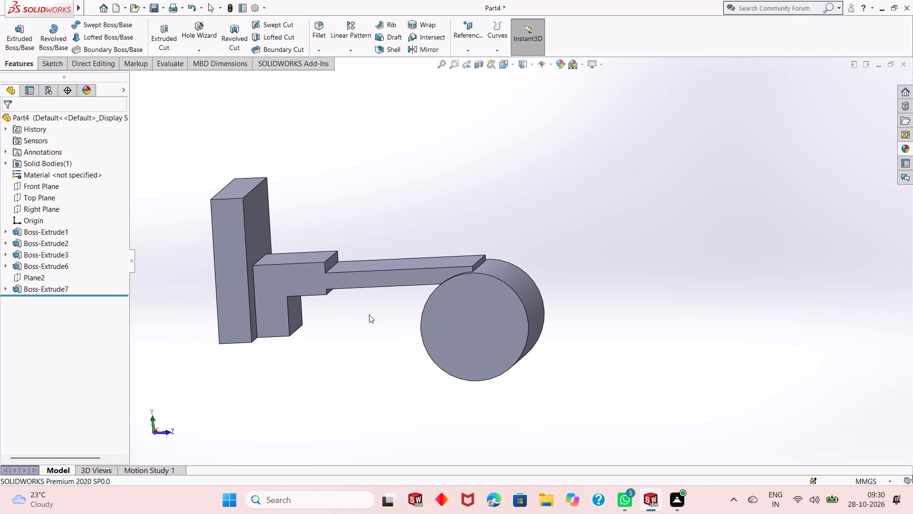
pyautogui.moveTo(374, 300); pyautogui.dragTo(383, 287, button='middle')
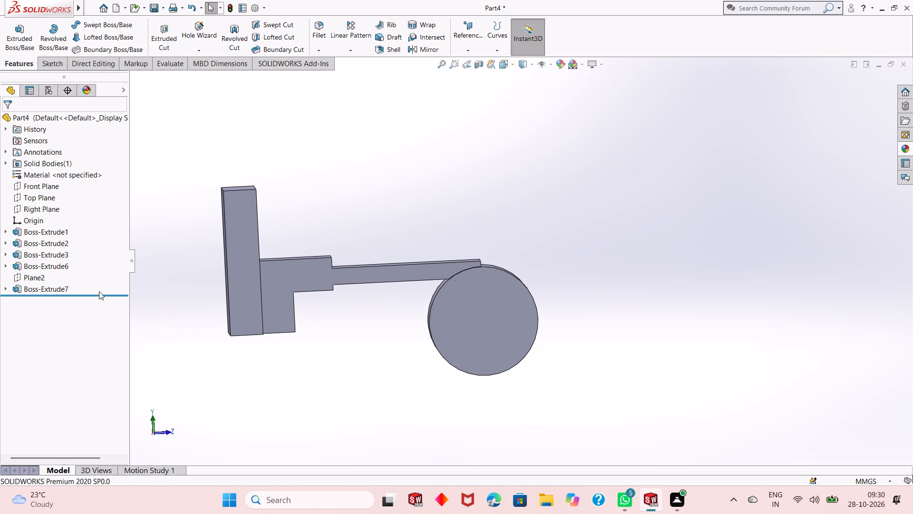
pyautogui.scroll(-1, 283, 261)
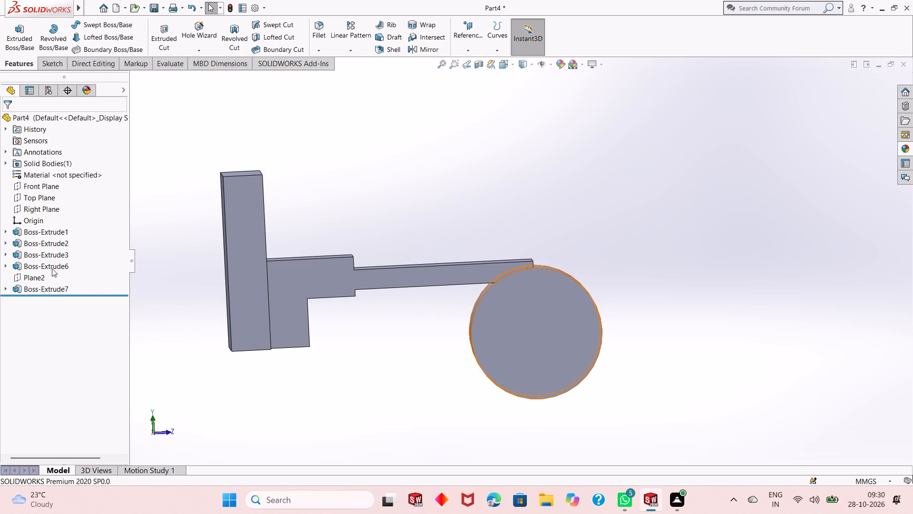
pyautogui.click(52, 286)
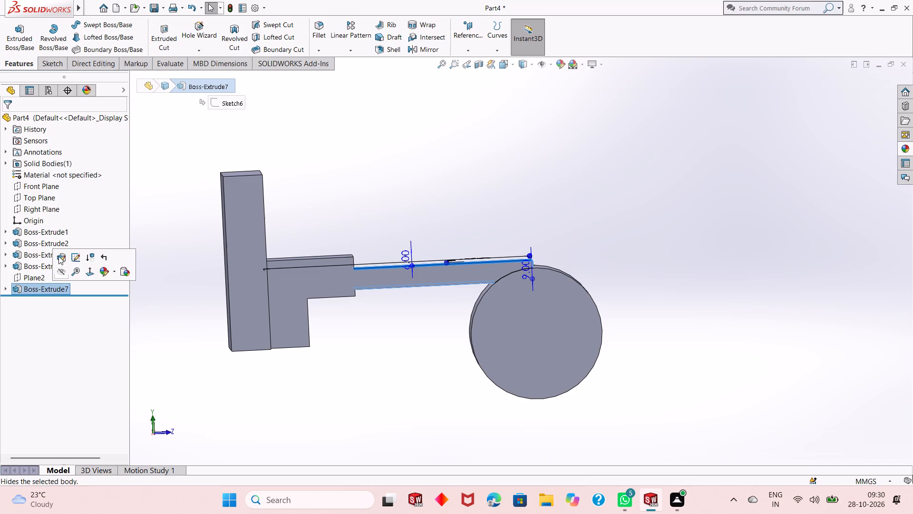
pyautogui.click(58, 256)
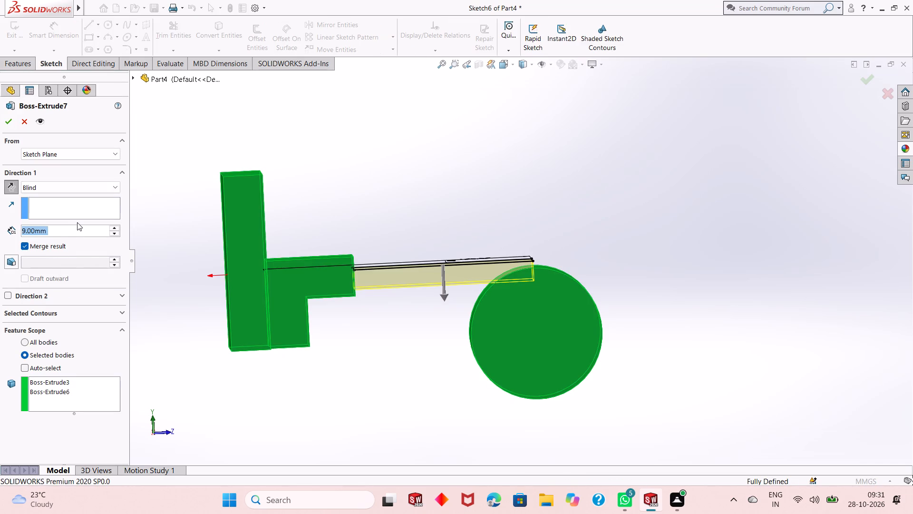
pyautogui.write('12')
pyautogui.press('Return')
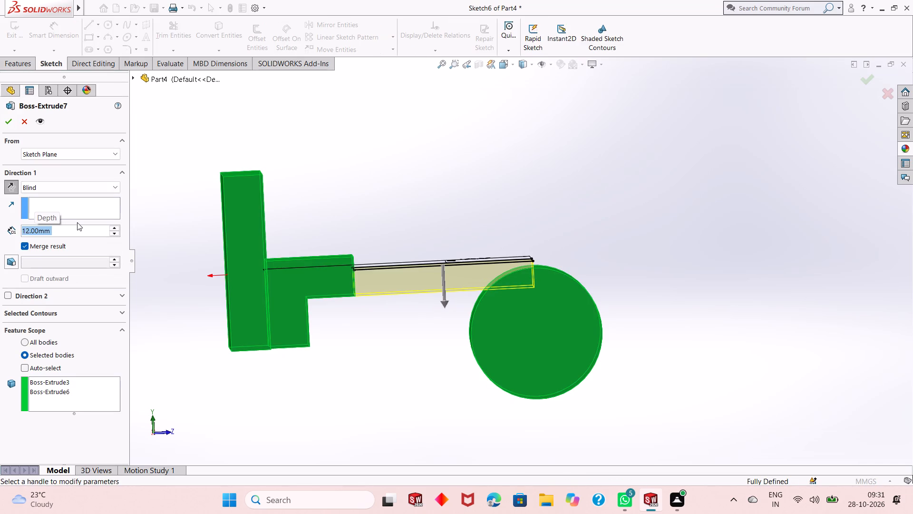
pyautogui.click(4, 126)
# In the cylinder's sketch, set the vertical distance from the projection's lower edge to the circle's centre to 18 mm.
pyautogui.moveTo(608, 292); pyautogui.dragTo(602, 289, button='middle')
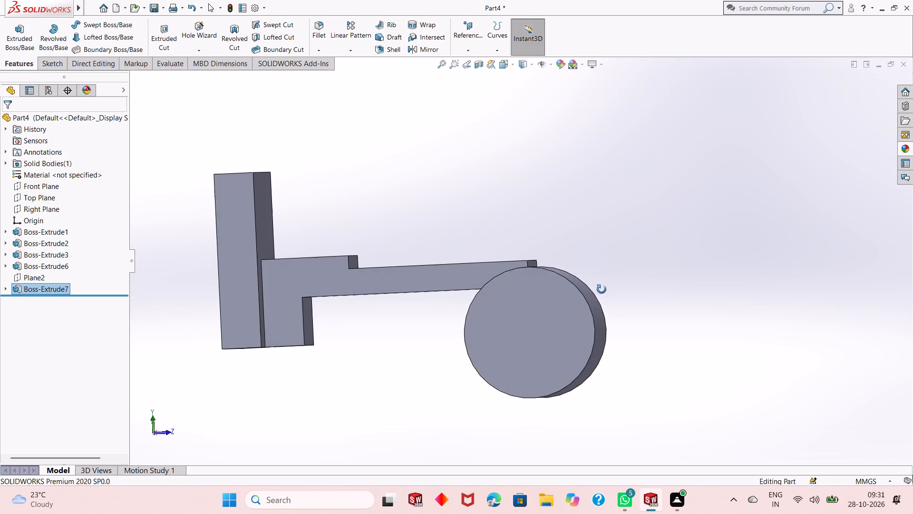
pyautogui.moveTo(602, 289); pyautogui.dragTo(599, 299, button='middle')
pyautogui.press('Escape')
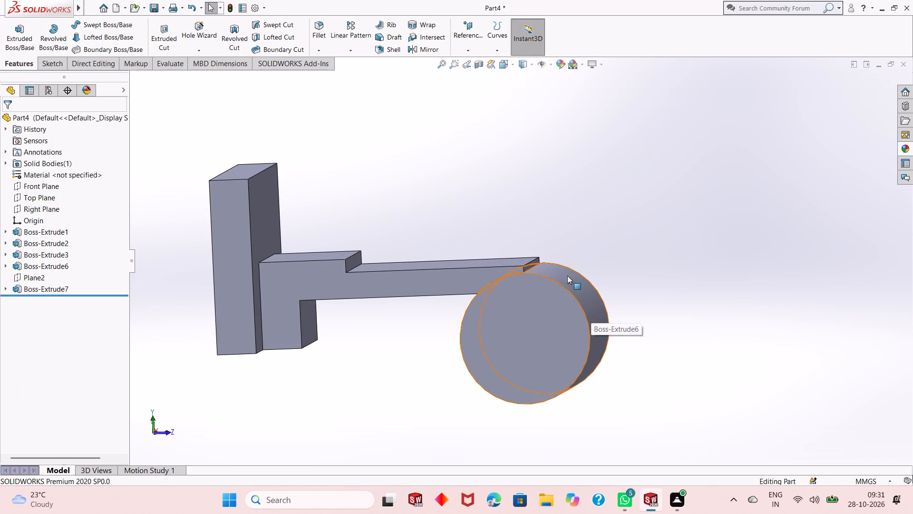
pyautogui.scroll(-3, 545, 259)
pyautogui.scroll(2, 587, 306)
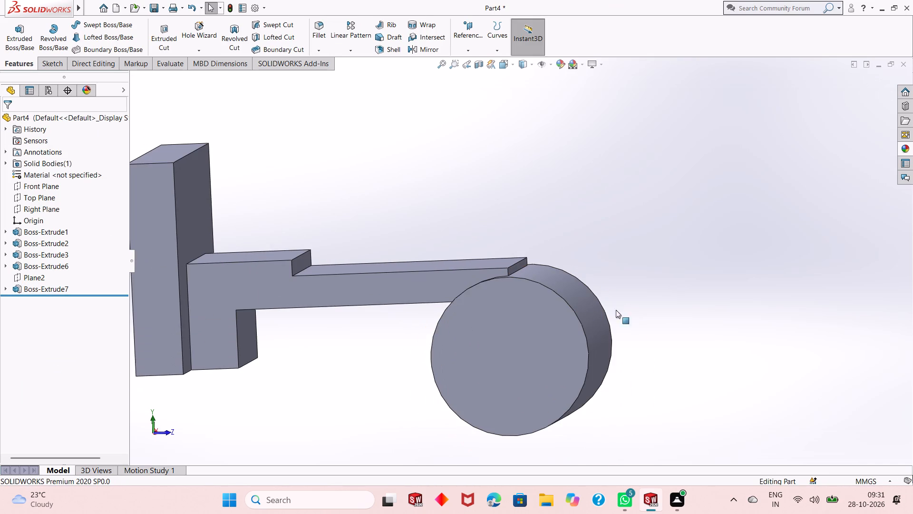
pyautogui.moveTo(639, 314); pyautogui.dragTo(646, 299, button='middle')
pyautogui.scroll(1, 508, 312)
pyautogui.moveTo(508, 312); pyautogui.dragTo(508, 317, button='middle')
pyautogui.click(38, 265)
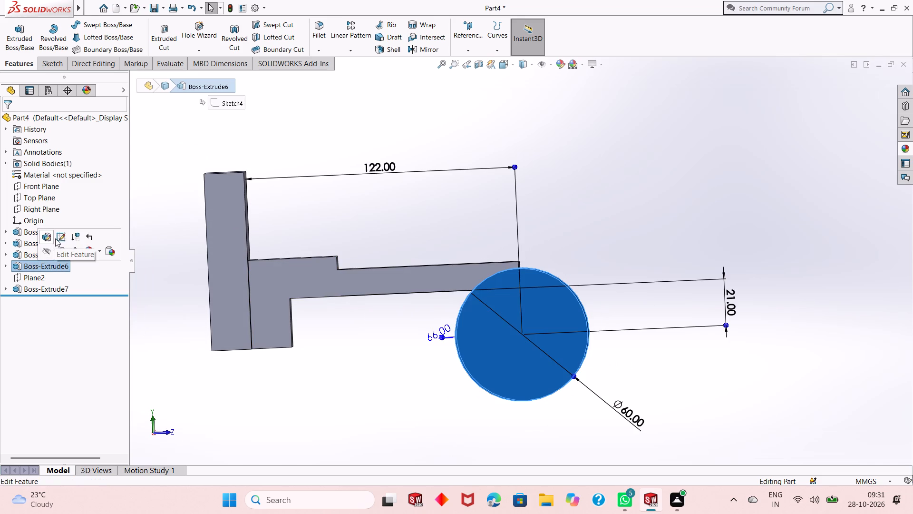
pyautogui.click(55, 238)
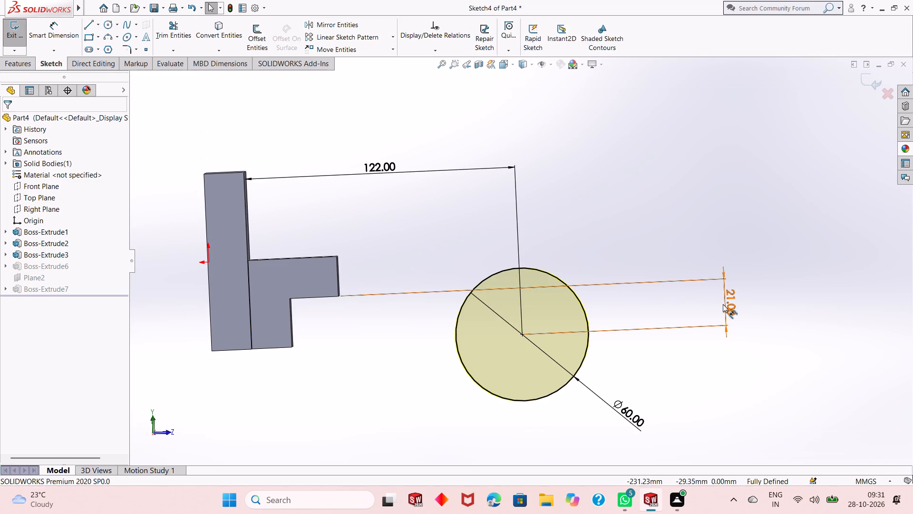
pyautogui.doubleClick(727, 304)
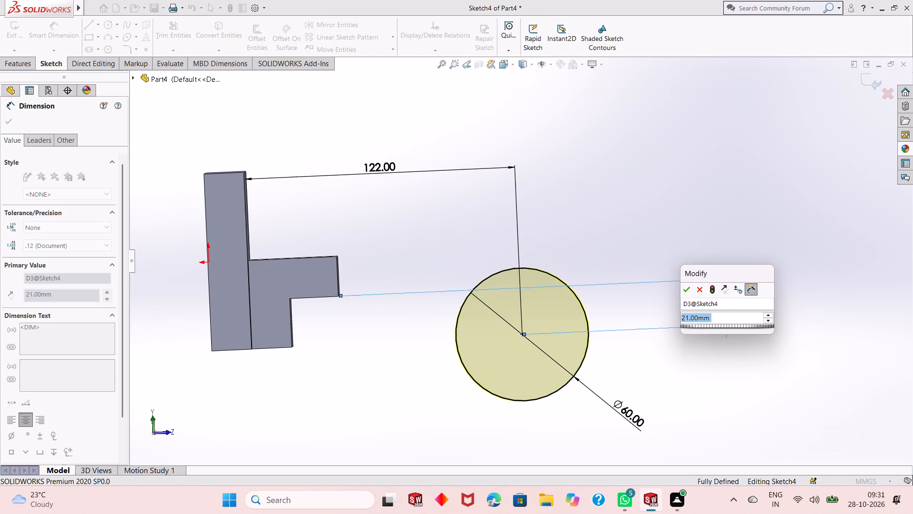
pyautogui.write('18')
pyautogui.press('Return')
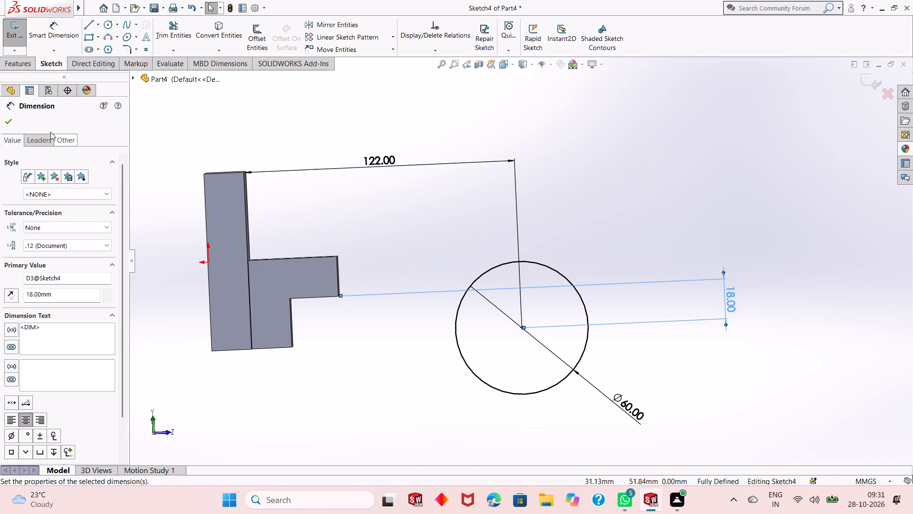
pyautogui.click(7, 125)
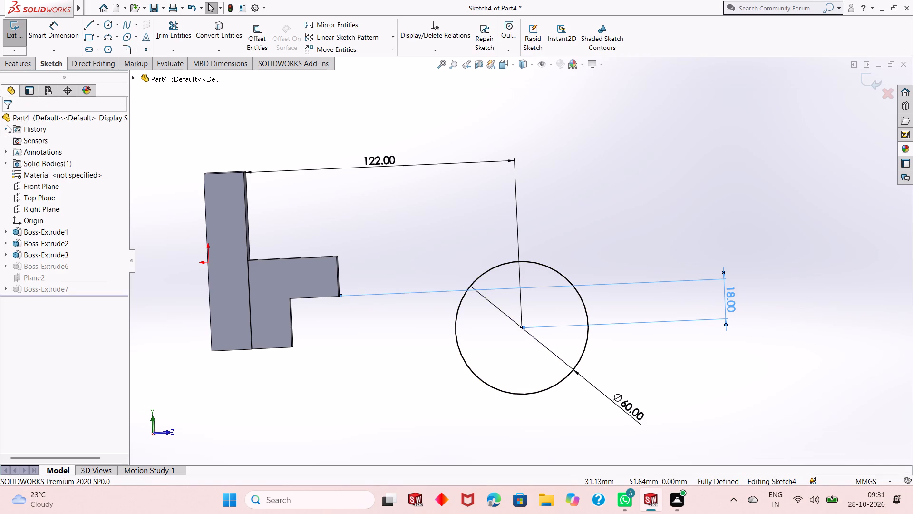
pyautogui.click(862, 78)
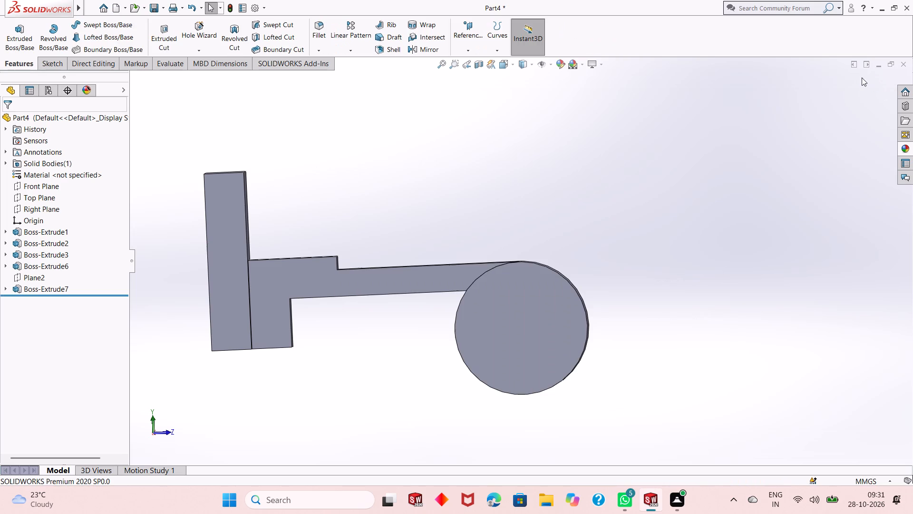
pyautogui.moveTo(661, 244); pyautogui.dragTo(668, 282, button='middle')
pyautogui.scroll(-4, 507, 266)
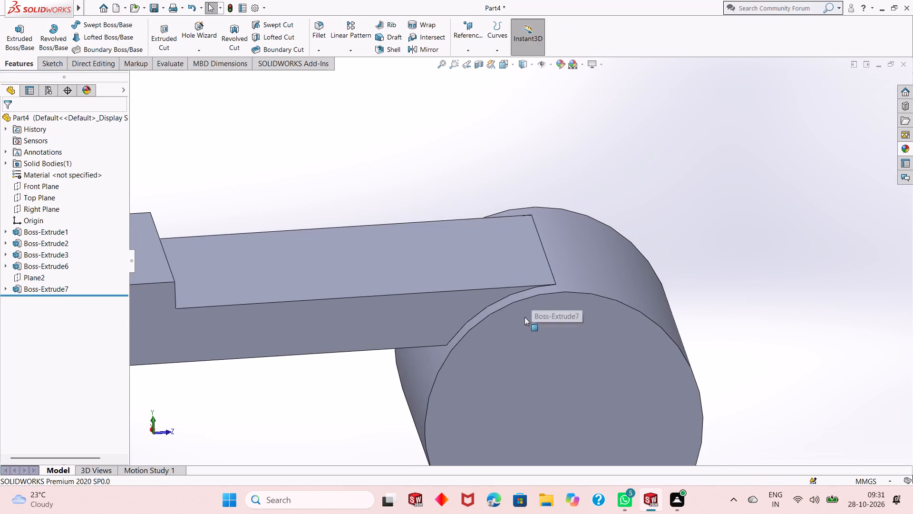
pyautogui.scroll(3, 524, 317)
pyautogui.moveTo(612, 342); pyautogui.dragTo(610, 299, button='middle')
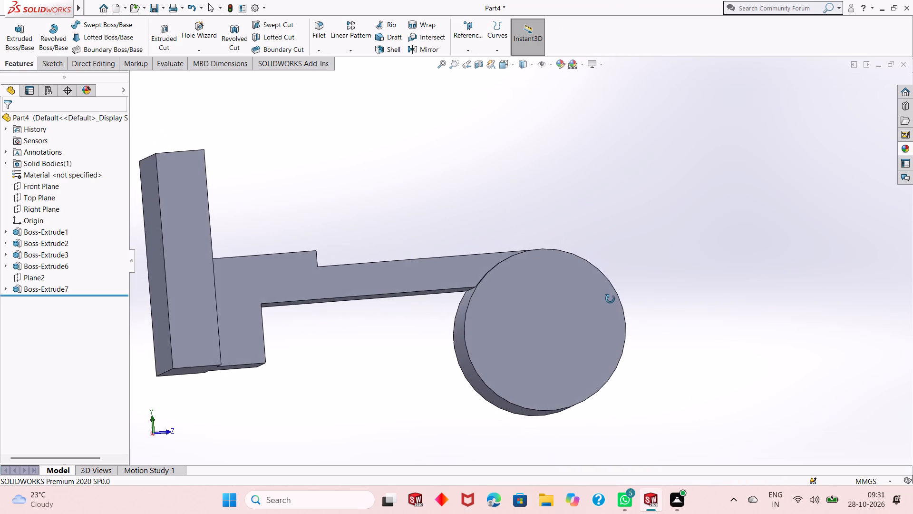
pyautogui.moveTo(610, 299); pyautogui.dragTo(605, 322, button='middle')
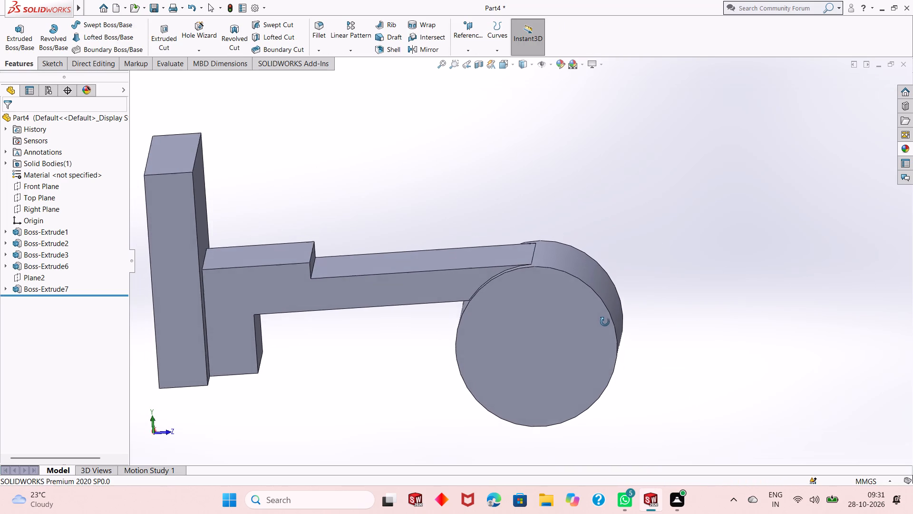
# Sketch a rectangle about 45 by 48 mm on the arm's side face, from the arm's lower edge to the cylinder's lowest point.
pyautogui.moveTo(605, 322); pyautogui.dragTo(605, 281, button='middle')
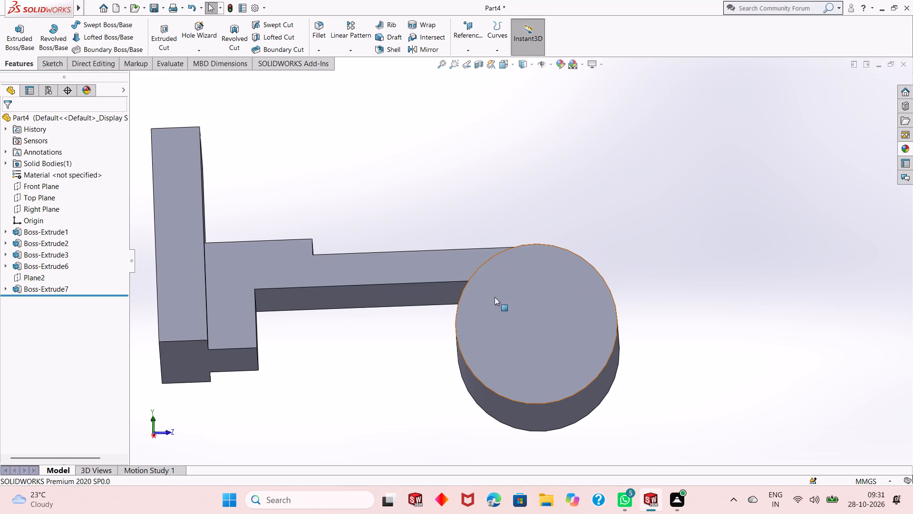
pyautogui.moveTo(495, 299); pyautogui.dragTo(522, 348, button='middle')
pyautogui.scroll(1, 522, 348)
pyautogui.moveTo(465, 249); pyautogui.dragTo(500, 378, button='middle')
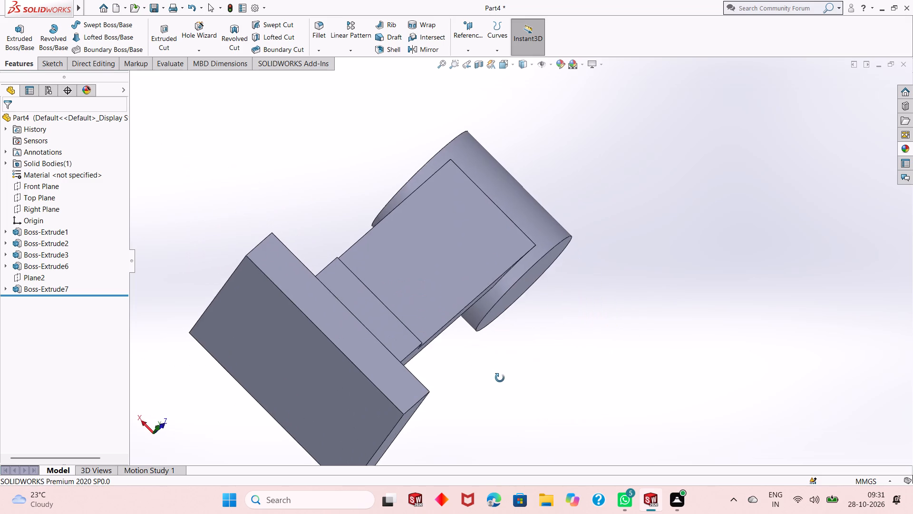
pyautogui.moveTo(500, 378); pyautogui.dragTo(452, 250, button='middle')
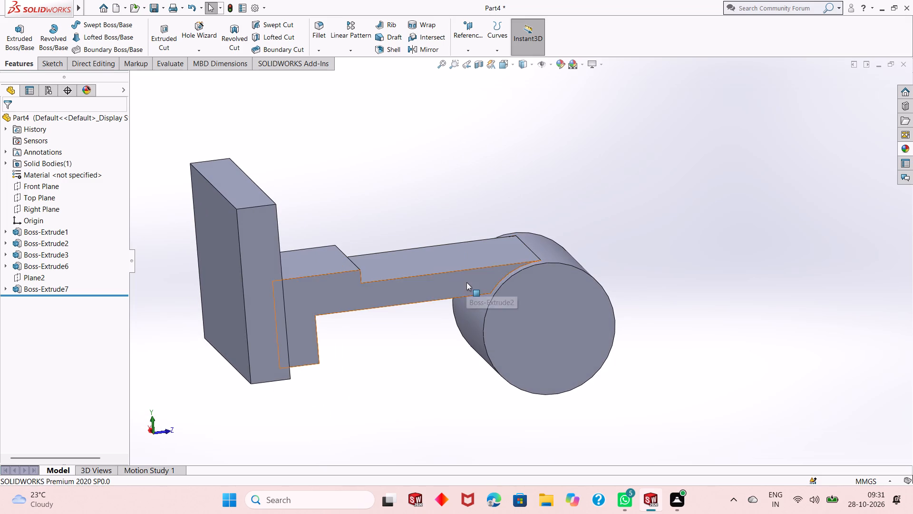
pyautogui.click(466, 282)
pyautogui.click(512, 255)
pyautogui.press('Escape')
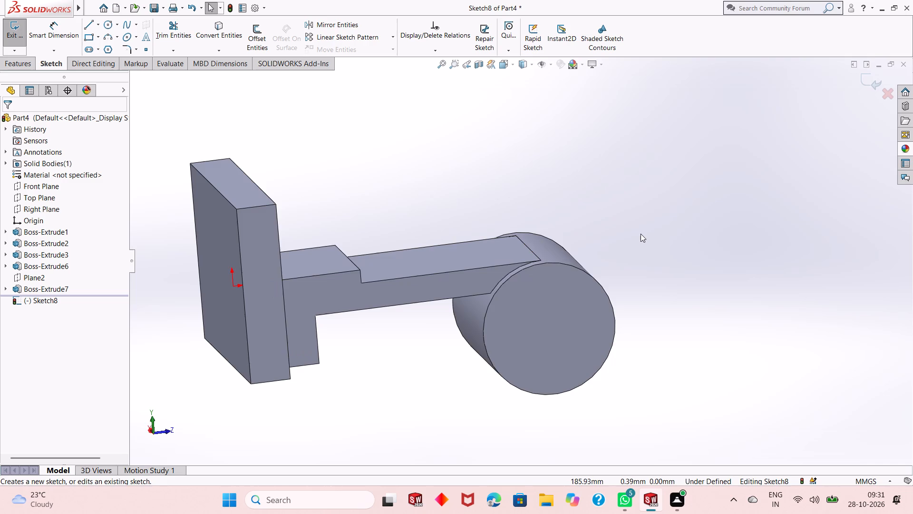
pyautogui.hotkey('ctrl', '8')
pyautogui.scroll(-2, 657, 249)
pyautogui.scroll(2, 634, 255)
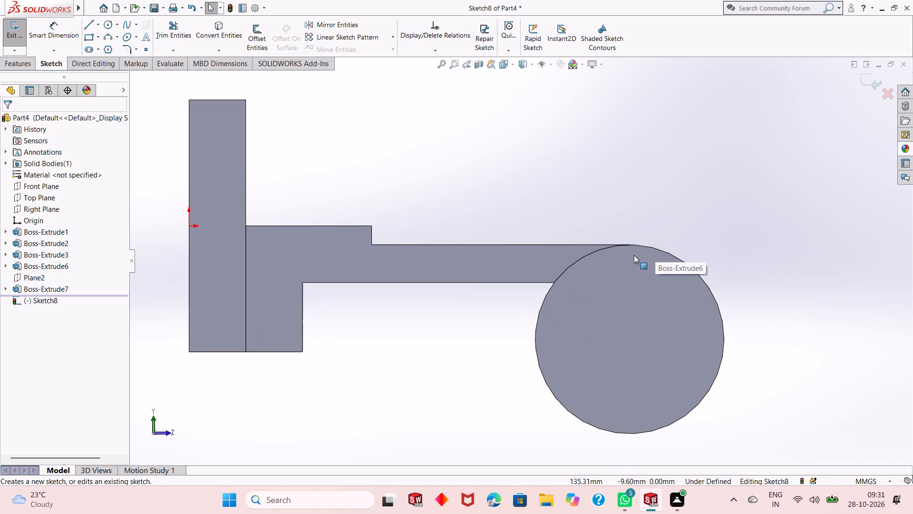
pyautogui.click(89, 35)
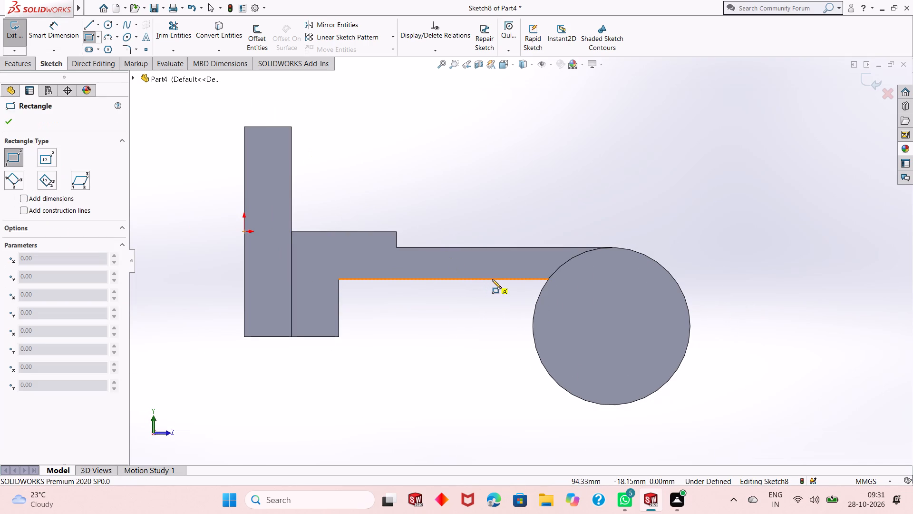
pyautogui.click(493, 280)
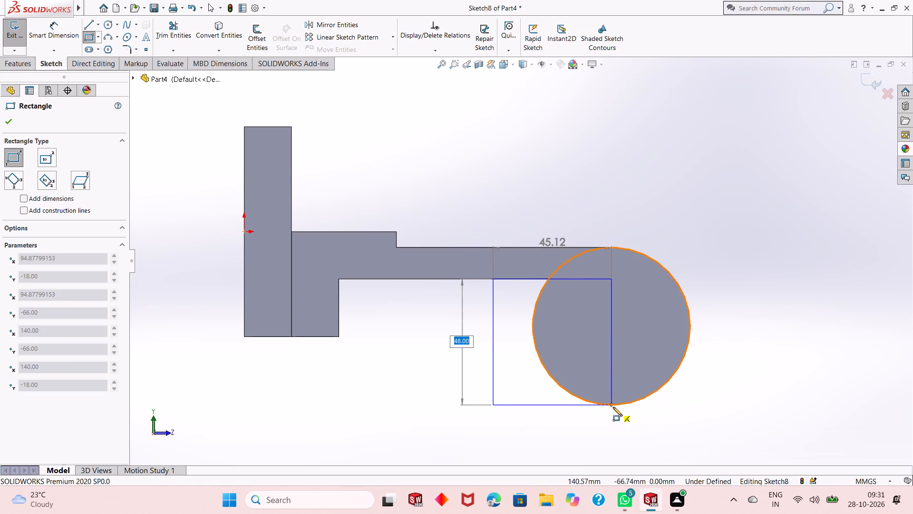
pyautogui.click(613, 407)
pyautogui.rightClick(713, 287)
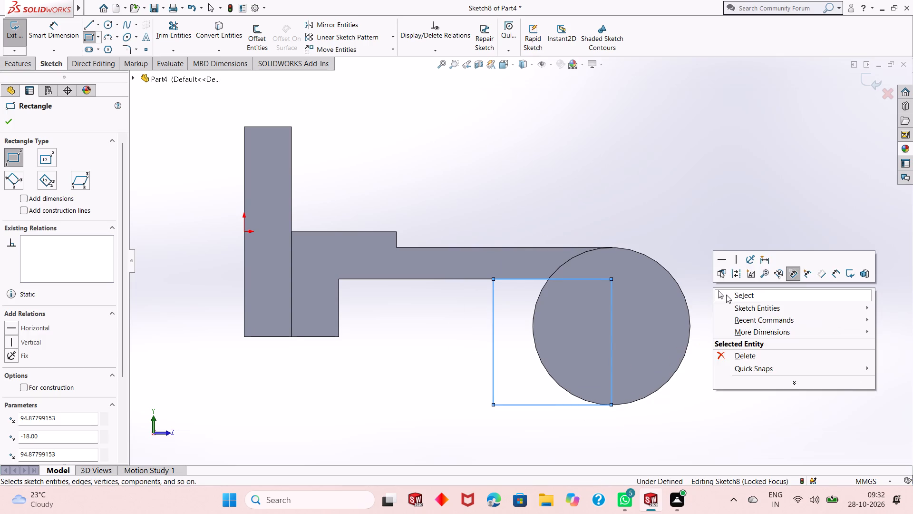
pyautogui.click(726, 295)
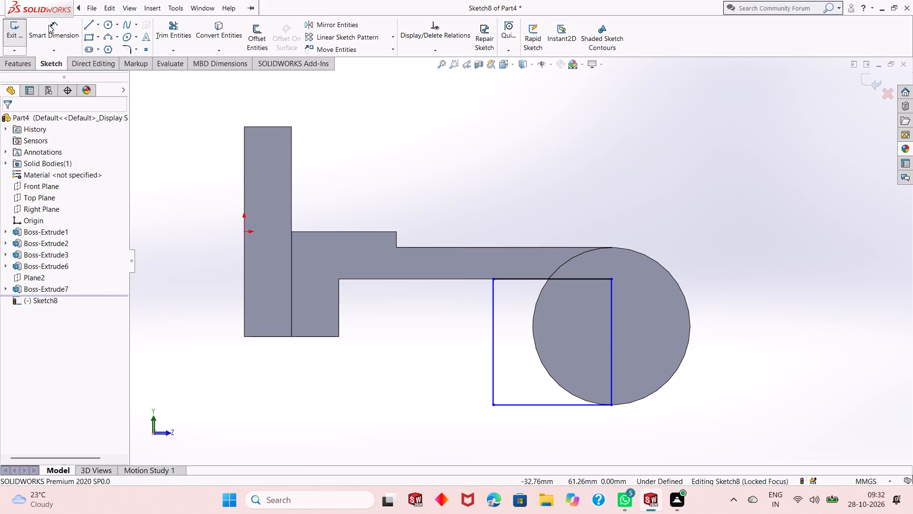
# Dimension the rectangle's near vertical side 60 mm from the boss's vertical edge and the rectangle's height as 48 mm.
pyautogui.click(49, 25)
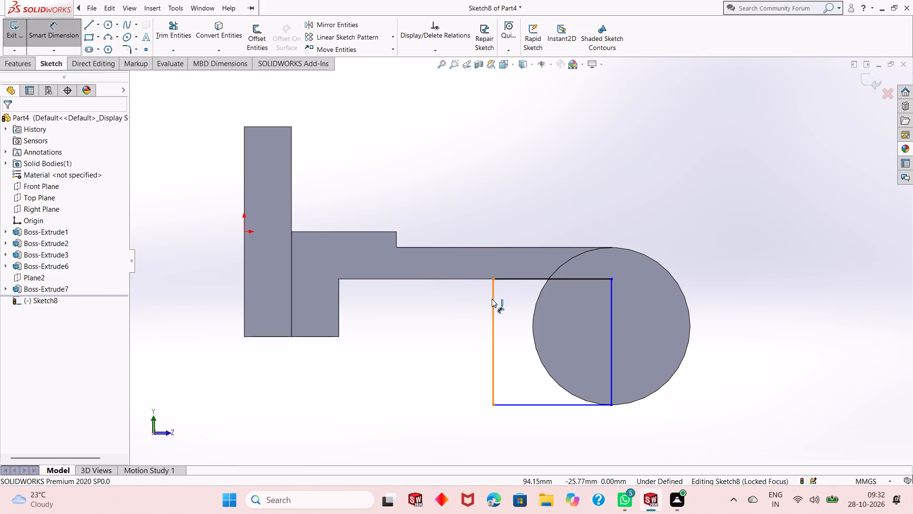
pyautogui.click(492, 299)
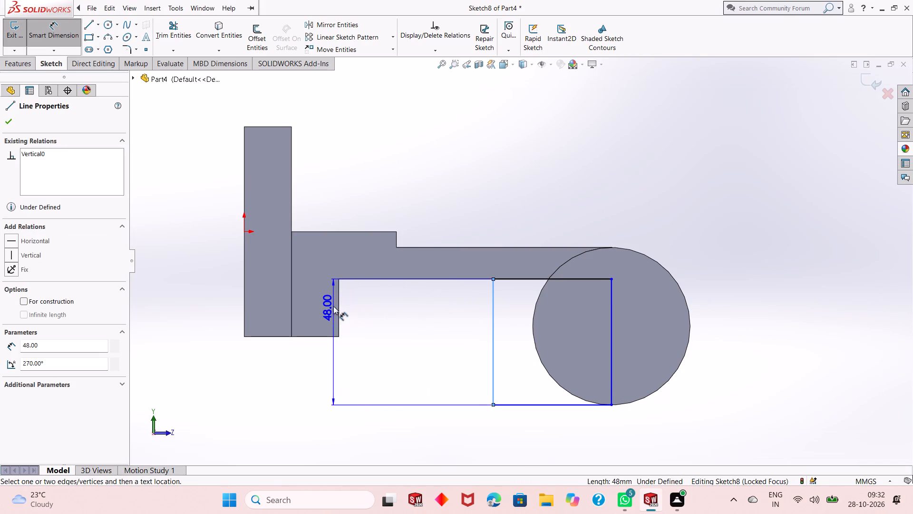
pyautogui.click(338, 301)
pyautogui.click(507, 436)
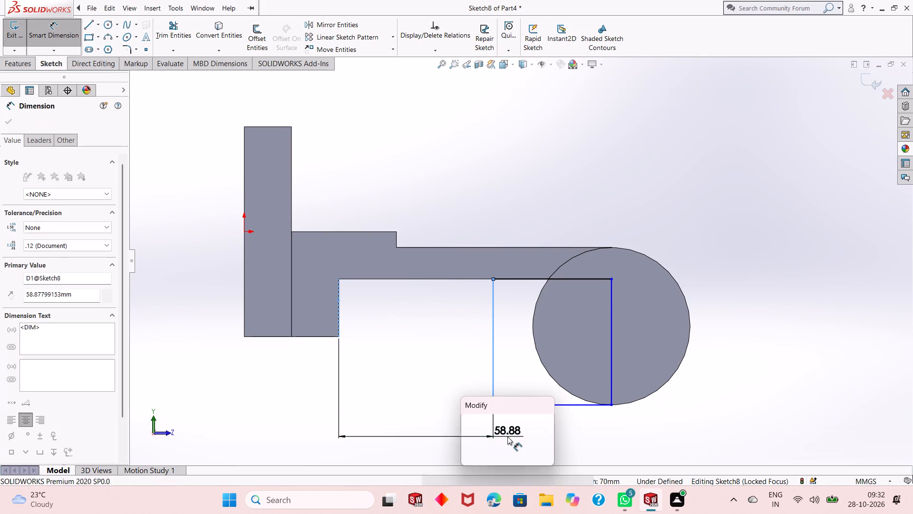
pyautogui.write('60')
pyautogui.press('Return')
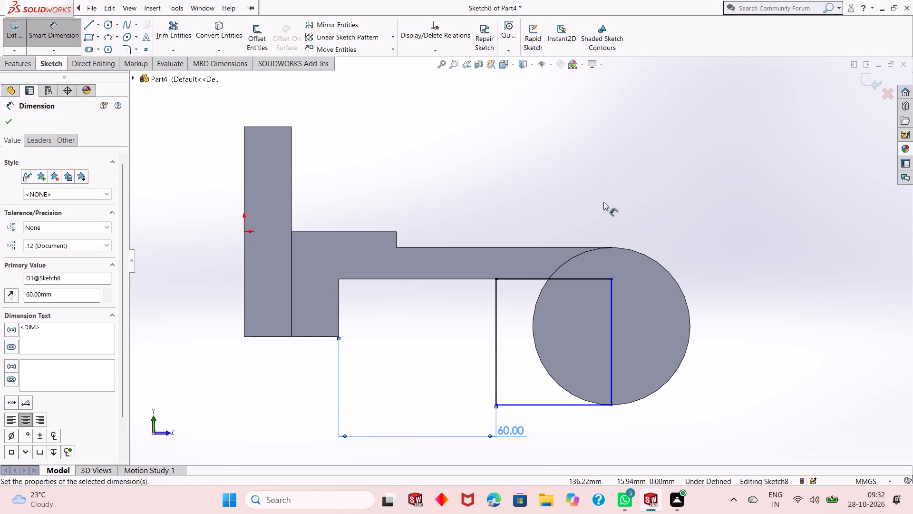
pyautogui.scroll(2, 585, 344)
pyautogui.click(586, 323)
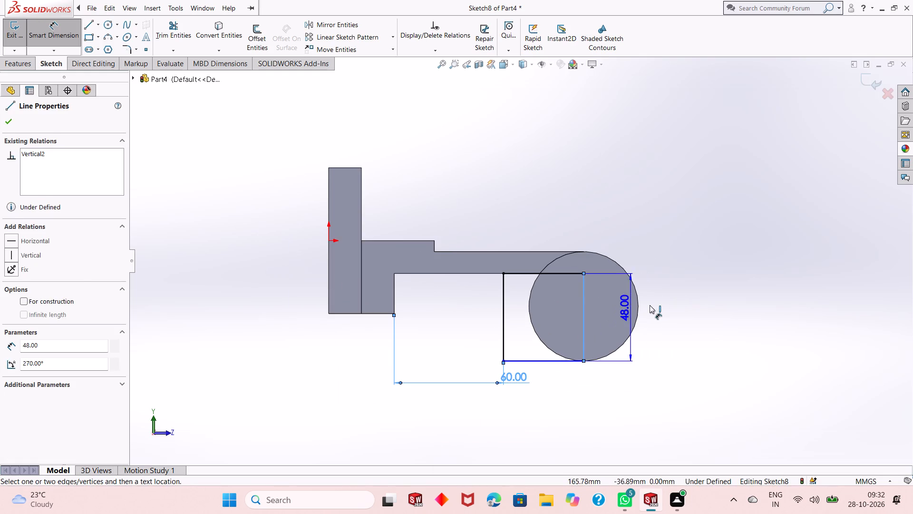
pyautogui.click(679, 299)
pyautogui.press('Return')
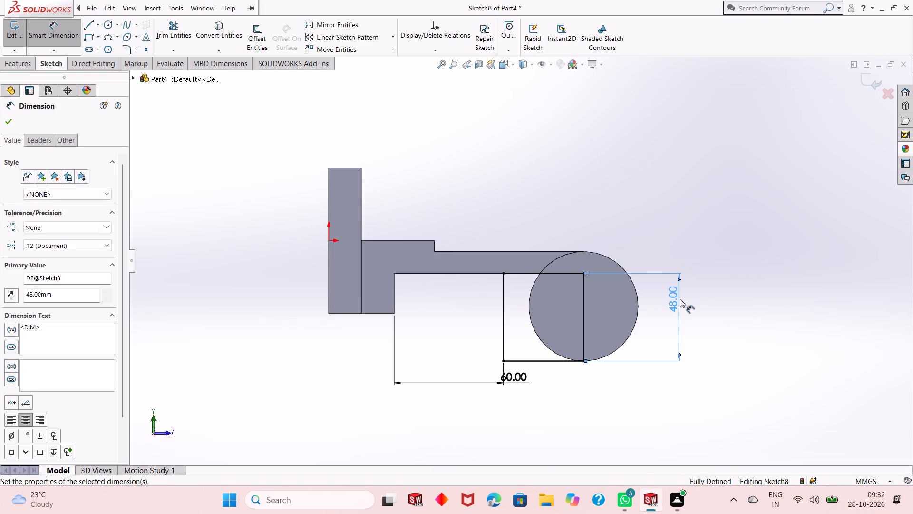
pyautogui.rightClick(710, 196)
pyautogui.click(728, 227)
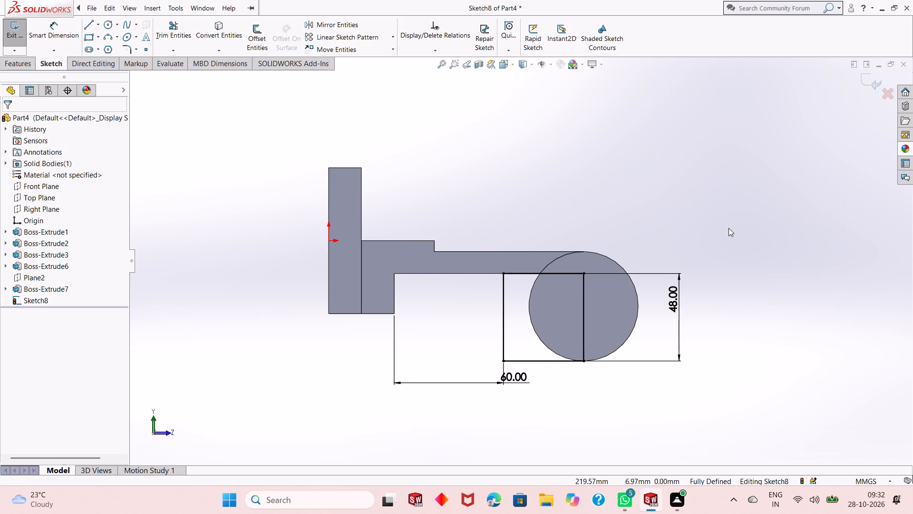
# Extrude the rectangle 54 mm in the reversed direction, through the cylinder beneath the arm, with the result merged.
pyautogui.click(31, 66)
pyautogui.click(23, 46)
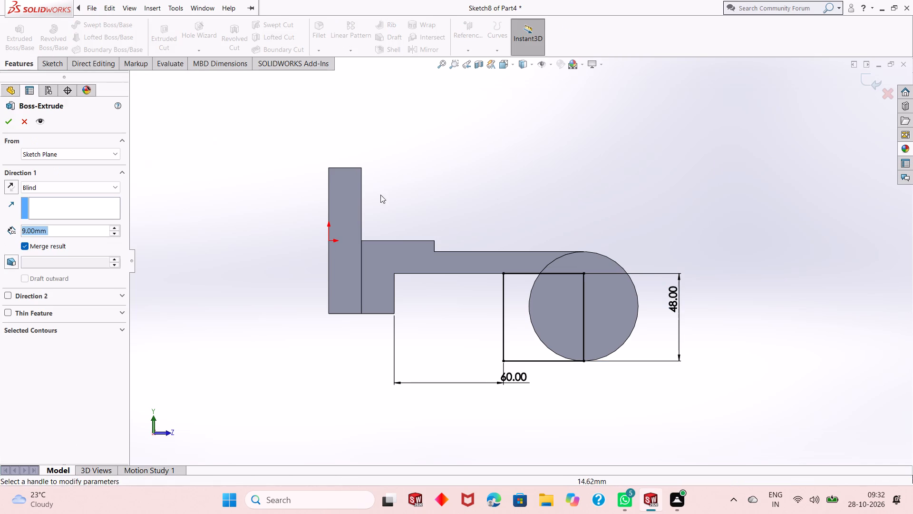
pyautogui.moveTo(523, 206); pyautogui.dragTo(462, 229, button='middle')
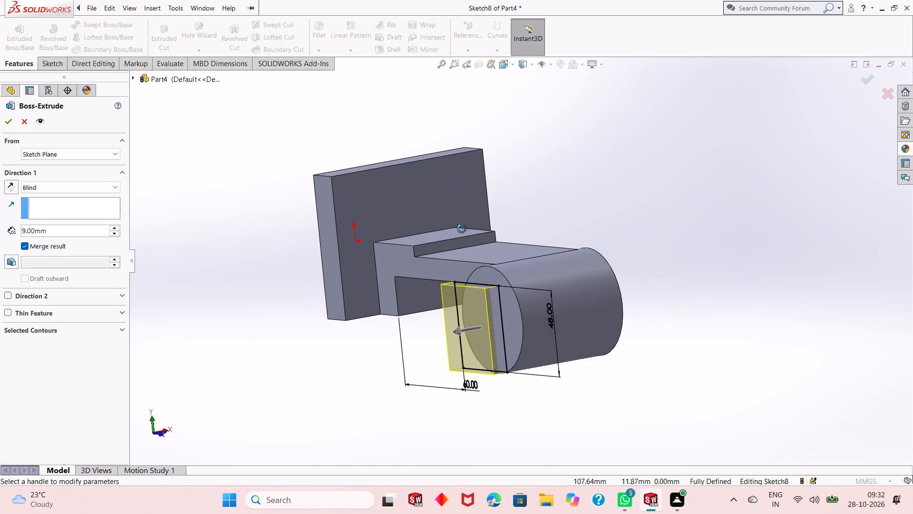
pyautogui.moveTo(462, 229); pyautogui.dragTo(466, 317, button='middle')
pyautogui.scroll(1, 466, 317)
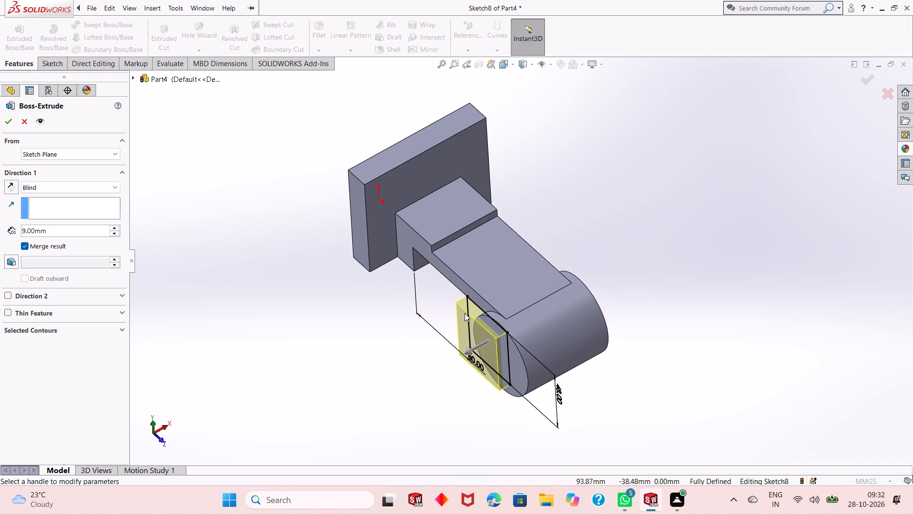
pyautogui.scroll(-4, 522, 292)
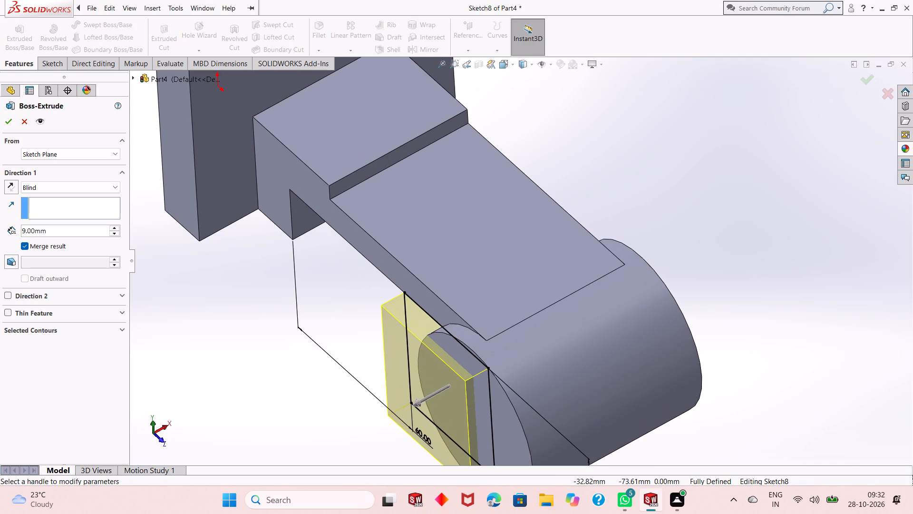
pyautogui.click(13, 188)
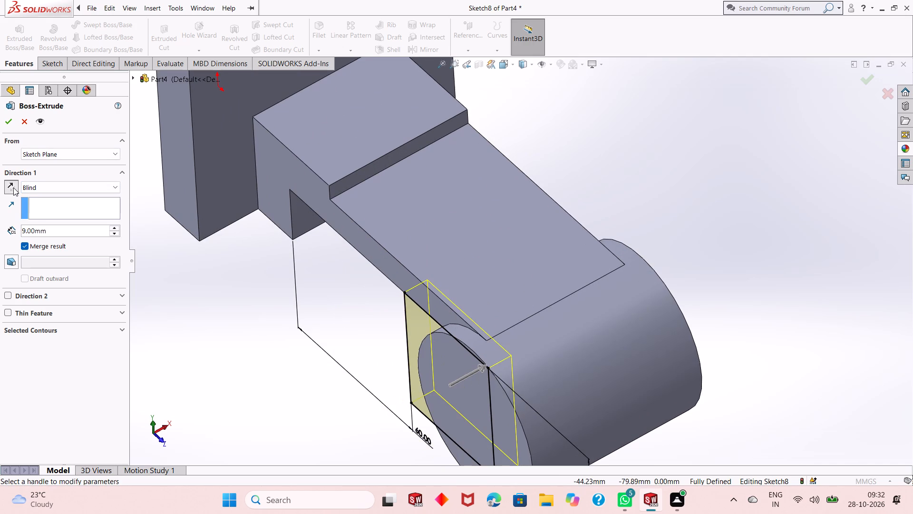
pyautogui.scroll(1, 431, 206)
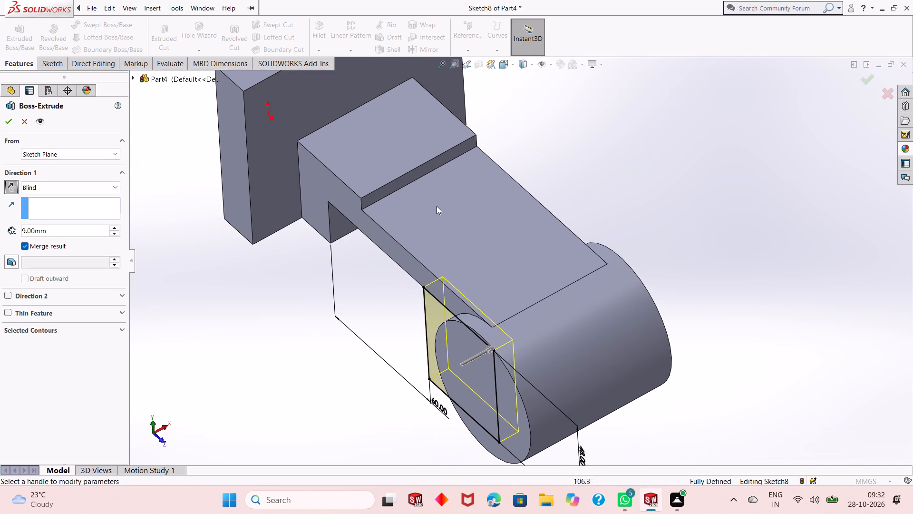
pyautogui.doubleClick(57, 227)
pyautogui.press('5')
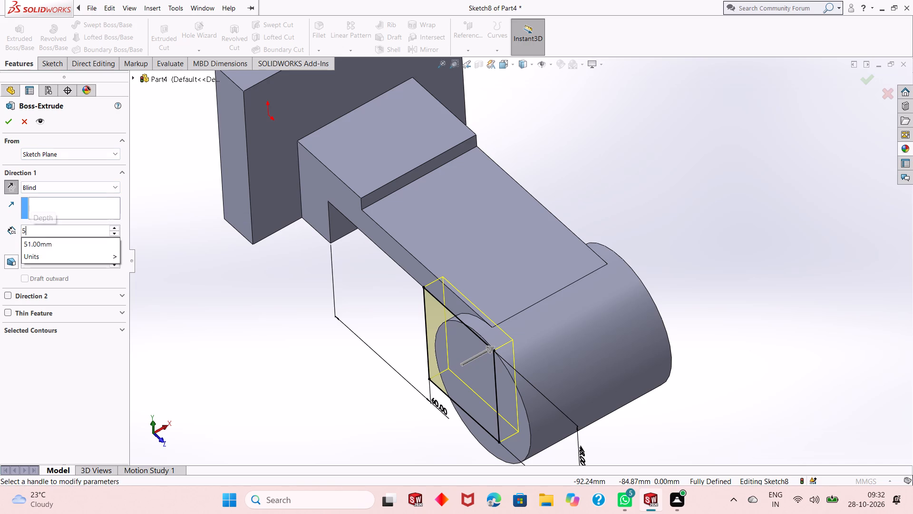
pyautogui.press('4')
pyautogui.press('Return')
pyautogui.scroll(2, 406, 263)
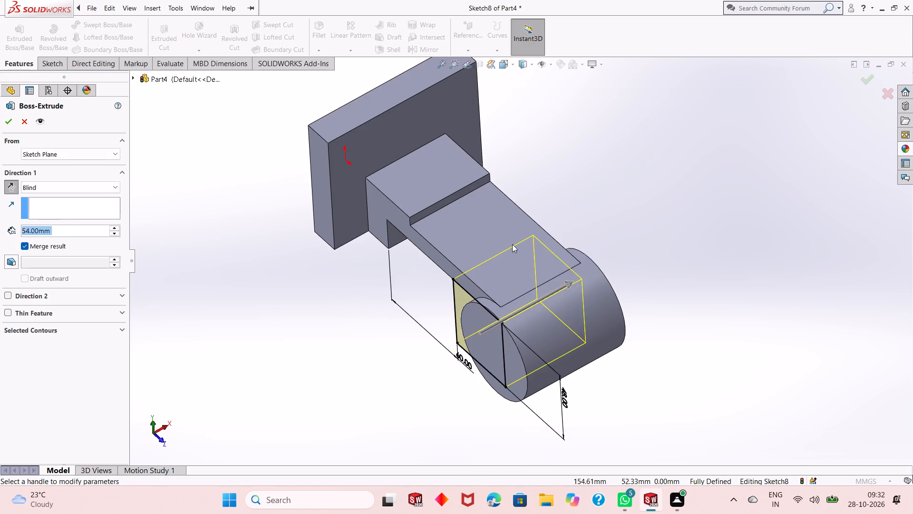
pyautogui.moveTo(514, 242); pyautogui.dragTo(468, 314, button='middle')
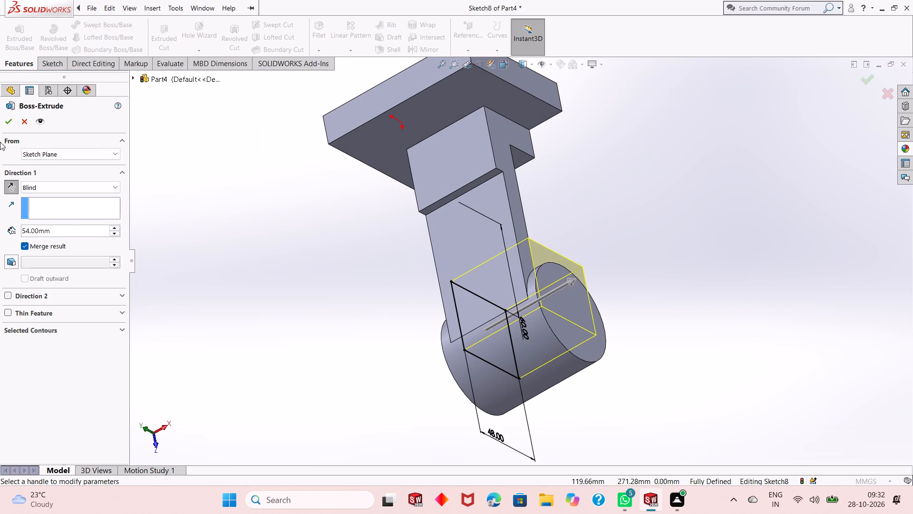
pyautogui.click(5, 123)
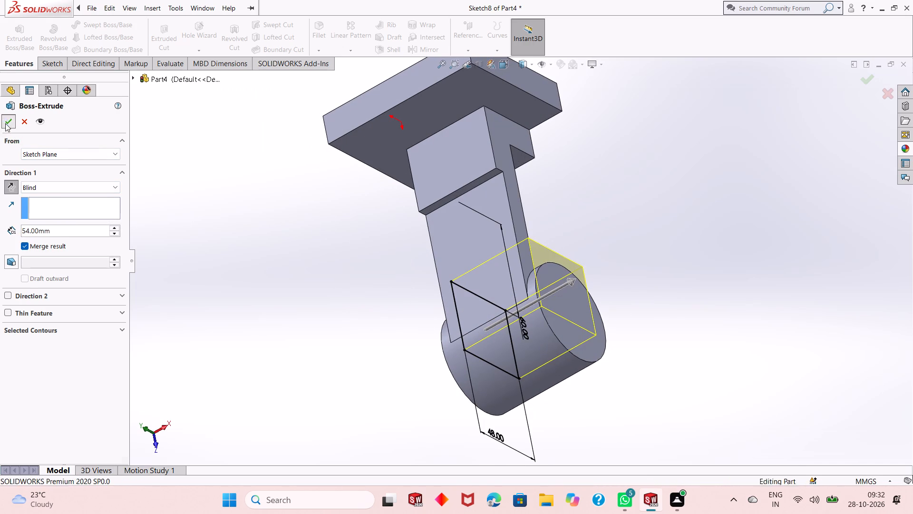
pyautogui.click(325, 247)
# On the Right Plane, sketch a sloping line about 65 mm long from the boss's lower corner to the lower near corner of the block beneath the arm.
pyautogui.moveTo(554, 307); pyautogui.dragTo(655, 65, button='middle')
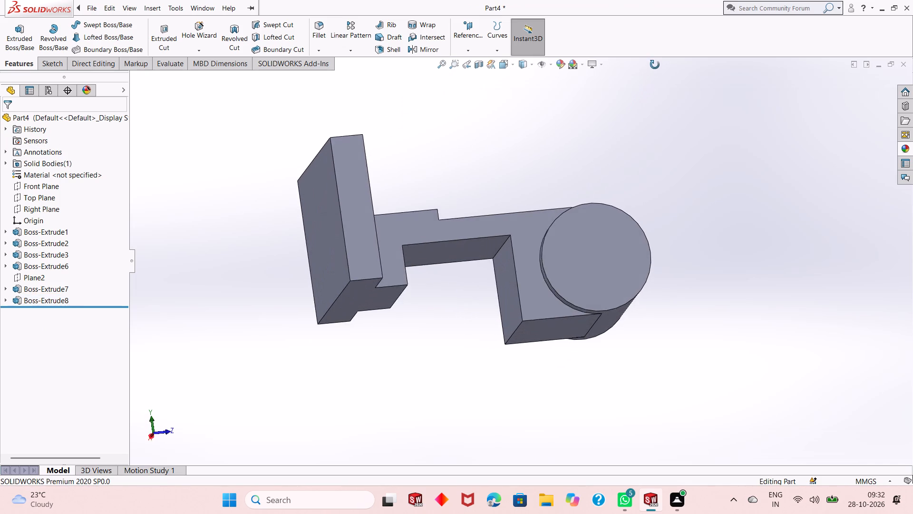
pyautogui.moveTo(655, 65); pyautogui.dragTo(629, 158, button='middle')
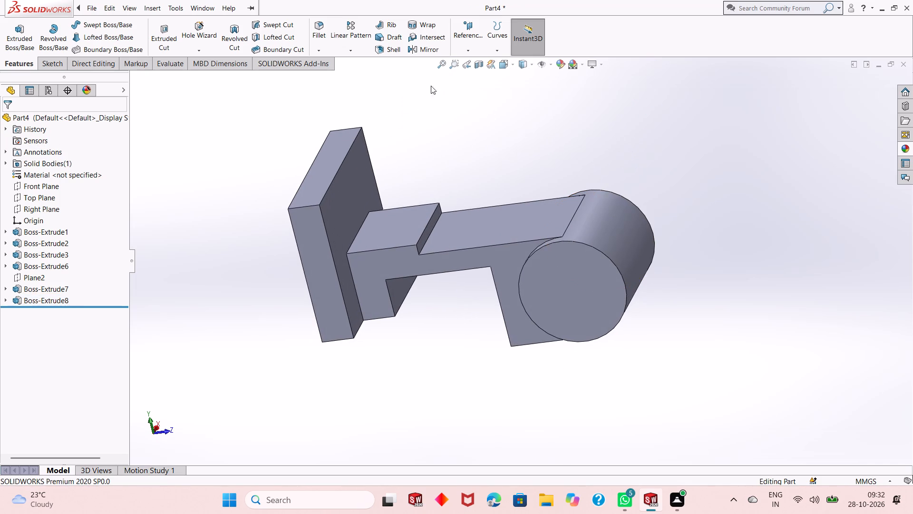
pyautogui.click(44, 189)
pyautogui.click(45, 210)
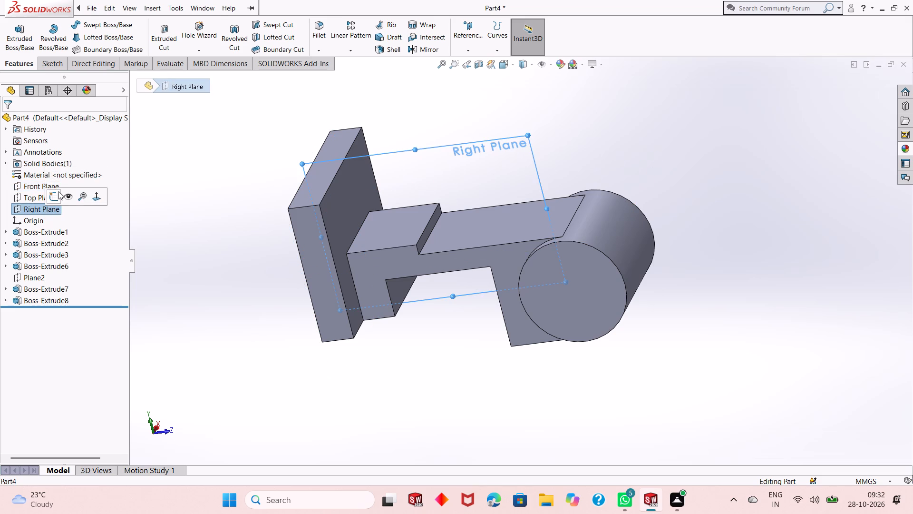
pyautogui.click(58, 190)
pyautogui.rightClick(468, 157)
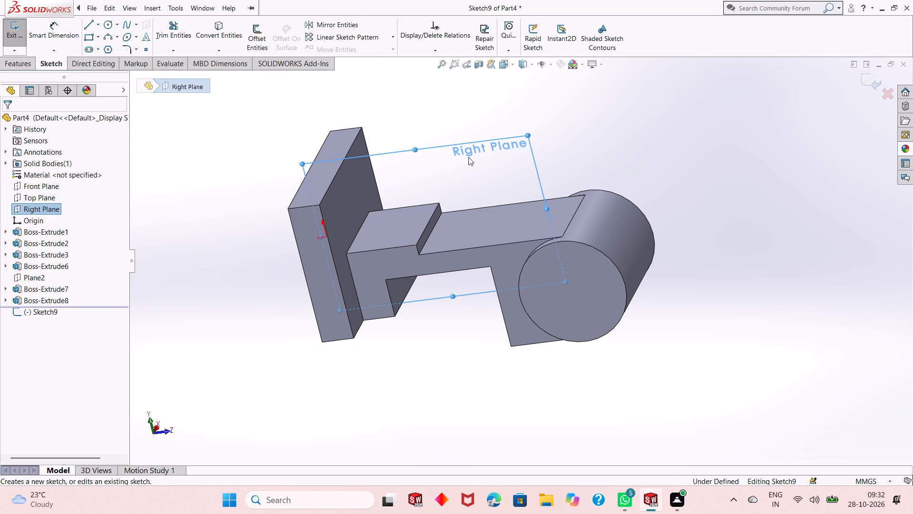
pyautogui.press('Escape')
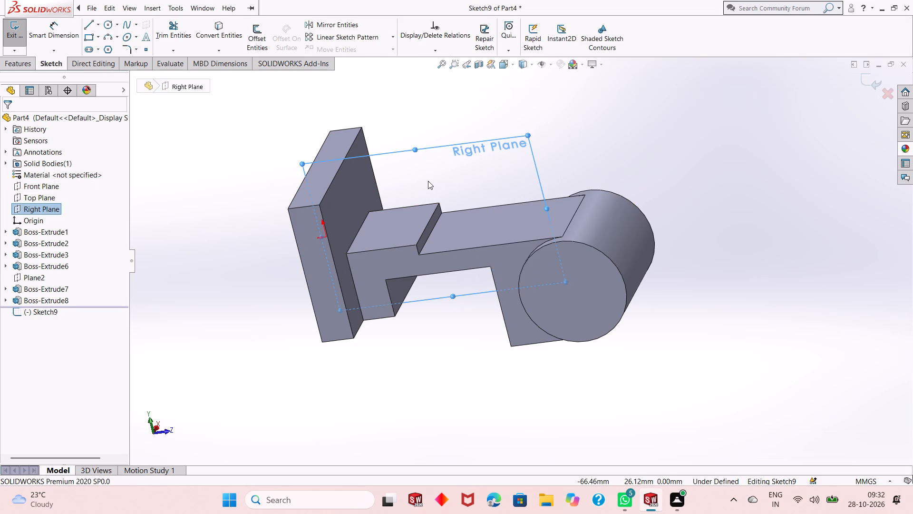
pyautogui.hotkey('ctrl', '8')
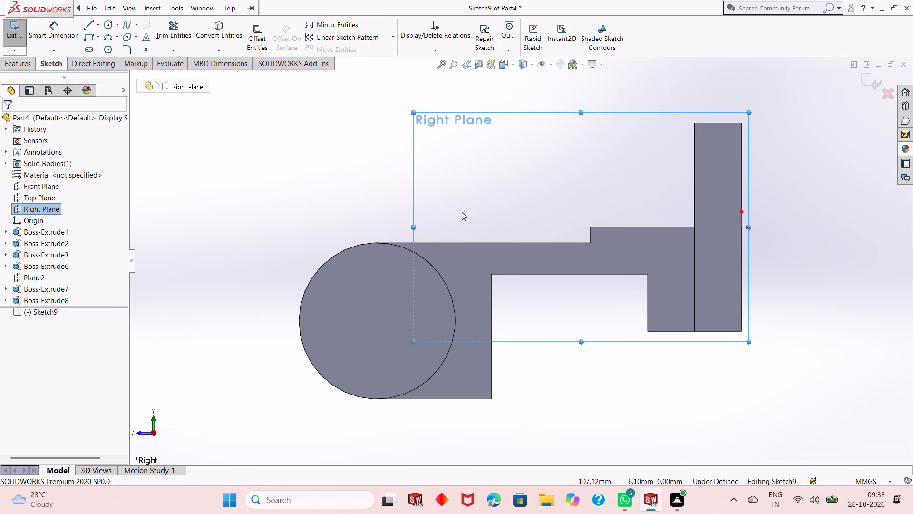
pyautogui.hotkey('ctrl', '8')
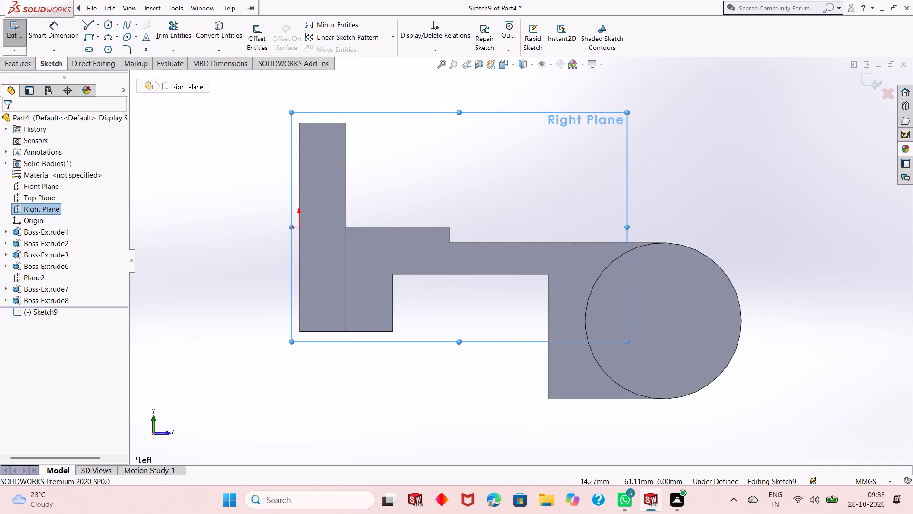
pyautogui.click(260, 92)
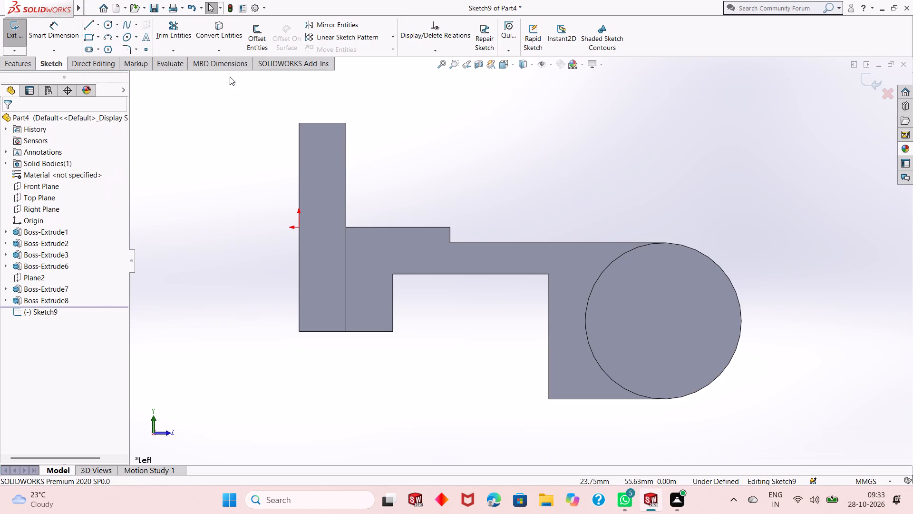
pyautogui.click(92, 27)
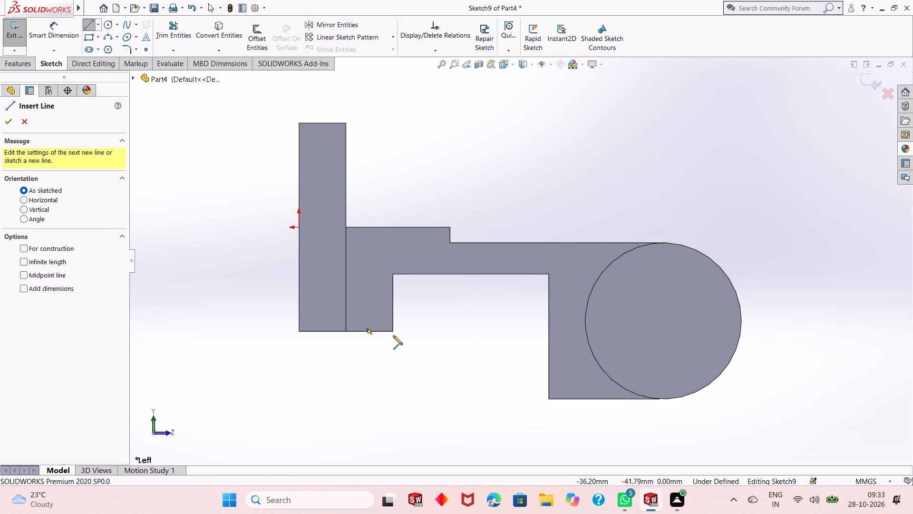
pyautogui.click(393, 330)
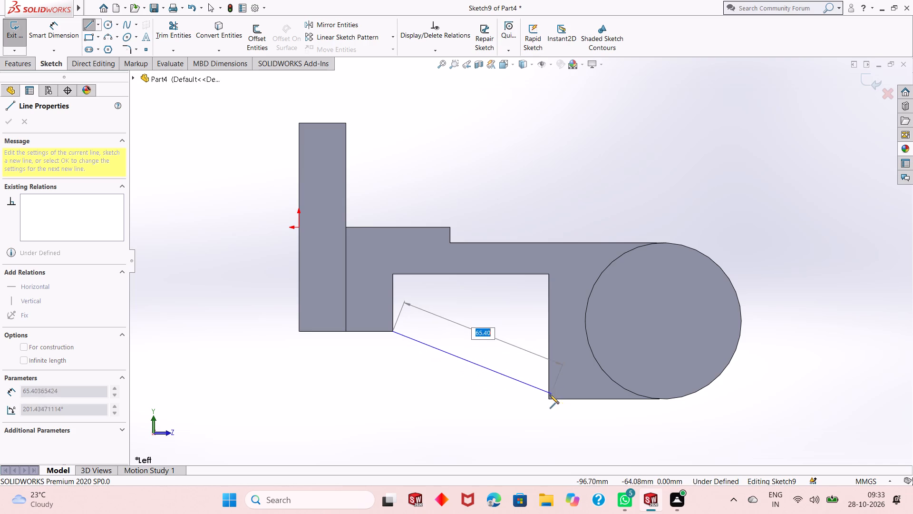
pyautogui.click(548, 401)
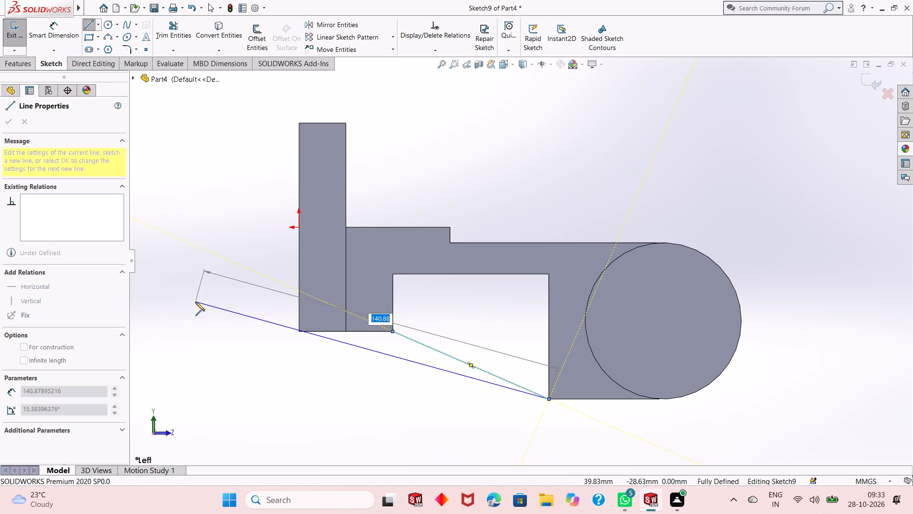
pyautogui.rightClick(185, 292)
pyautogui.click(196, 298)
# Create a 20 mm thick rib from the sloping line, thickened on both sides and filling the gap up to the arm.
pyautogui.moveTo(466, 358); pyautogui.dragTo(490, 313, button='middle')
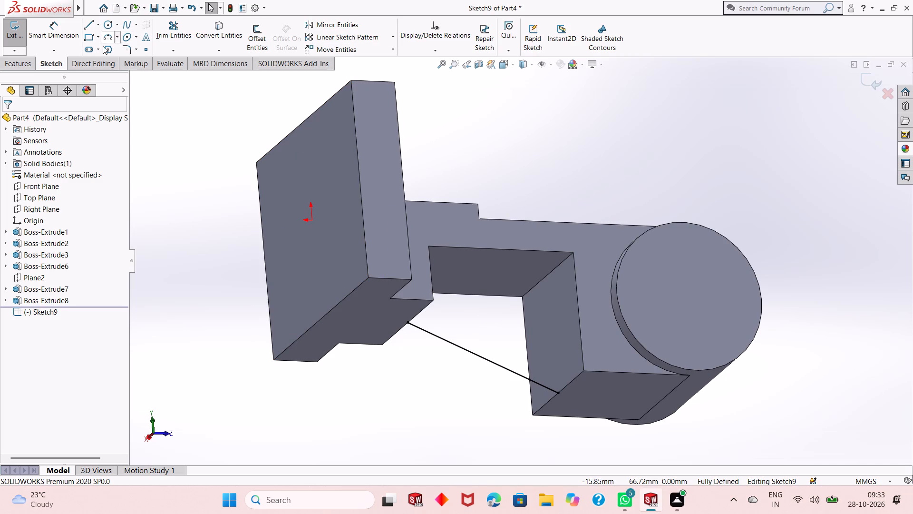
pyautogui.click(22, 67)
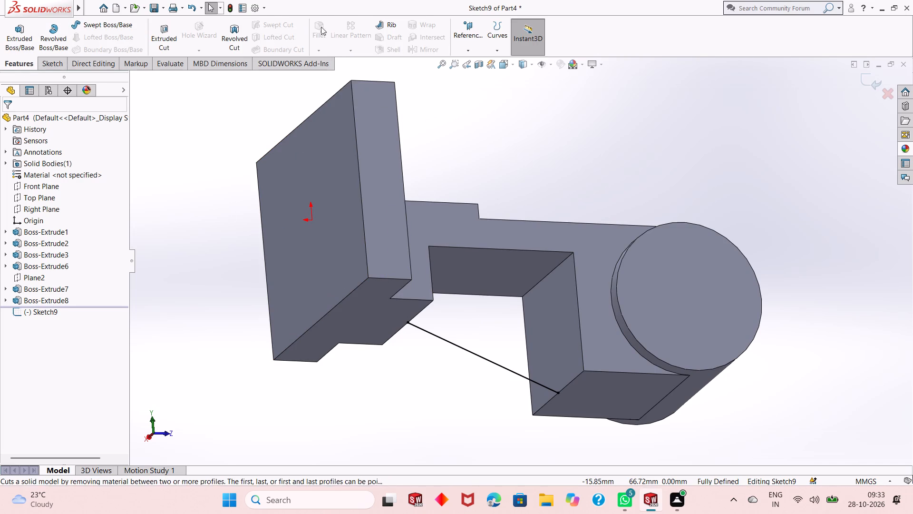
pyautogui.click(388, 24)
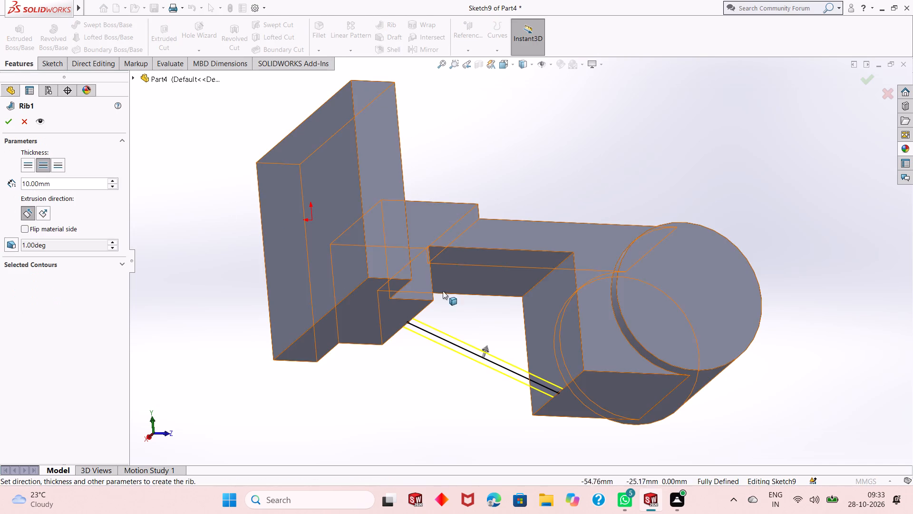
pyautogui.doubleClick(58, 185)
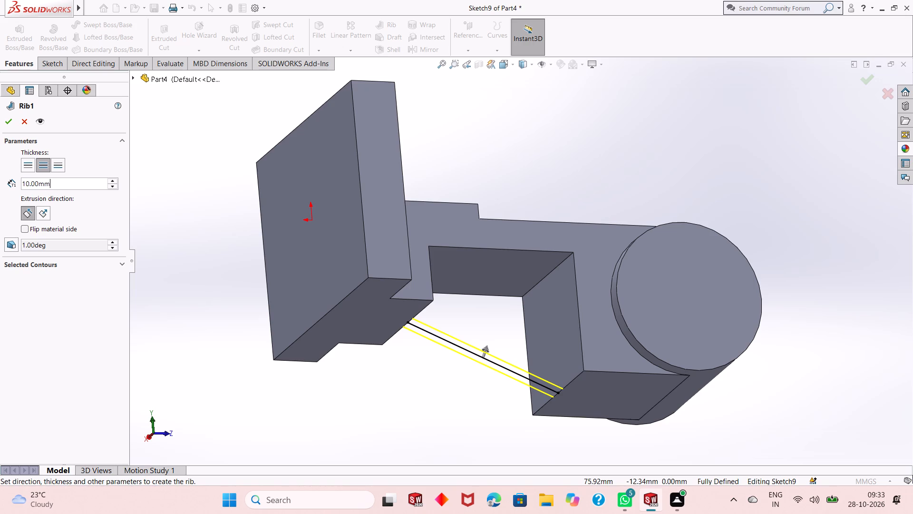
pyautogui.write('20')
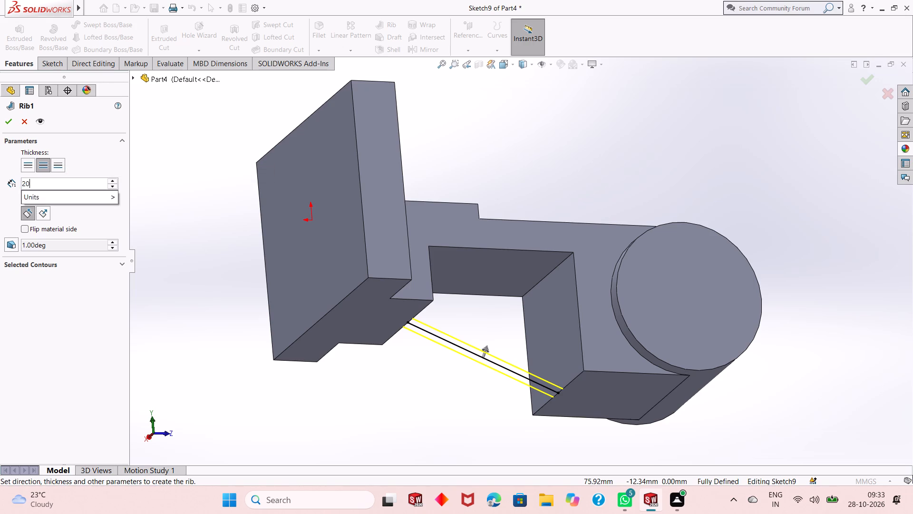
pyautogui.press('Return')
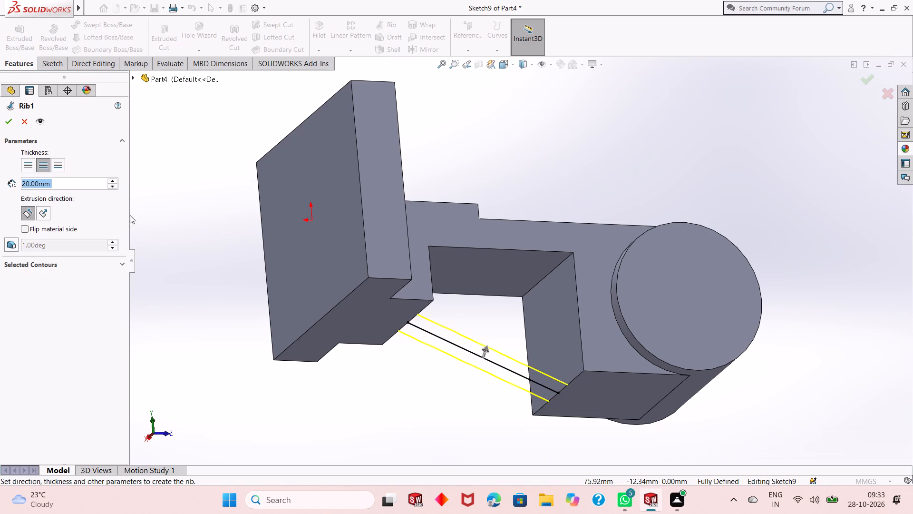
pyautogui.scroll(1, 252, 292)
pyautogui.moveTo(375, 263); pyautogui.dragTo(322, 344, button='middle')
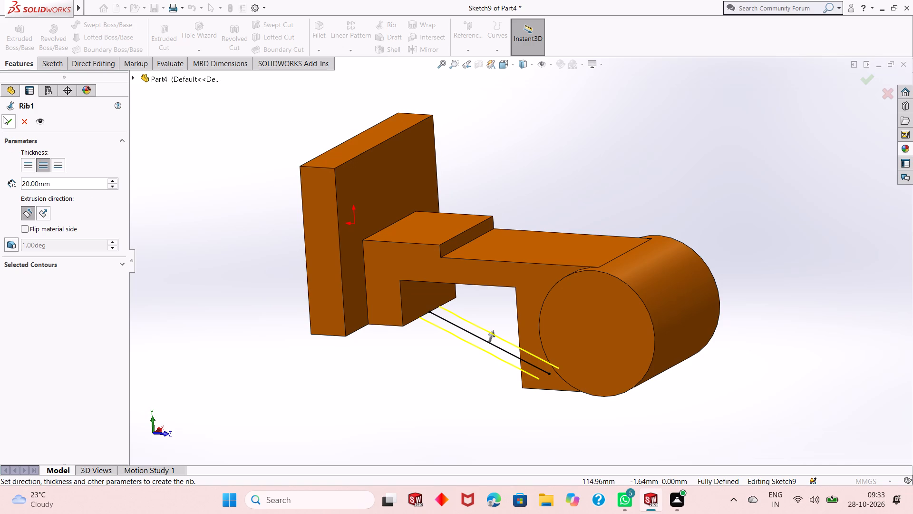
pyautogui.click(7, 119)
pyautogui.click(313, 361)
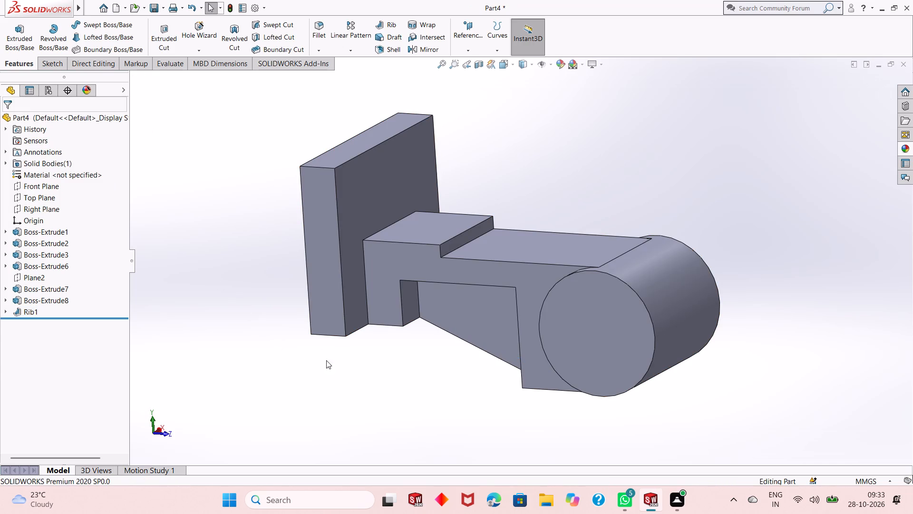
# Examine the rib between the boss and the block beneath the arm from several directions.
pyautogui.moveTo(408, 366); pyautogui.dragTo(447, 353, button='middle')
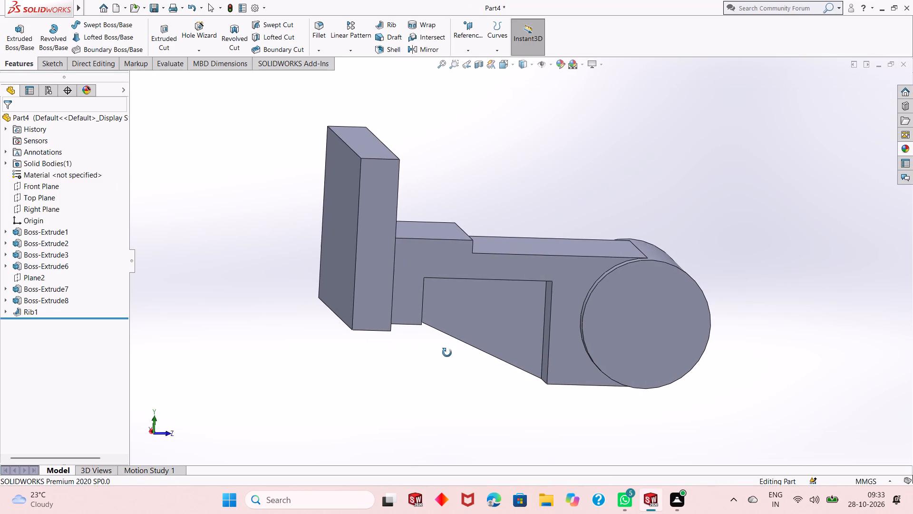
pyautogui.moveTo(447, 353); pyautogui.dragTo(447, 353, button='middle')
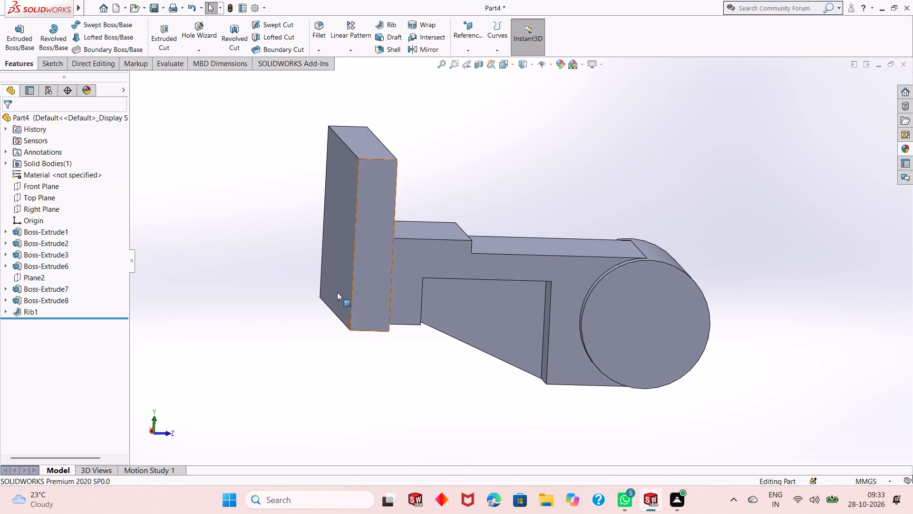
pyautogui.scroll(1, 404, 397)
pyautogui.moveTo(439, 336); pyautogui.dragTo(413, 363, button='middle')
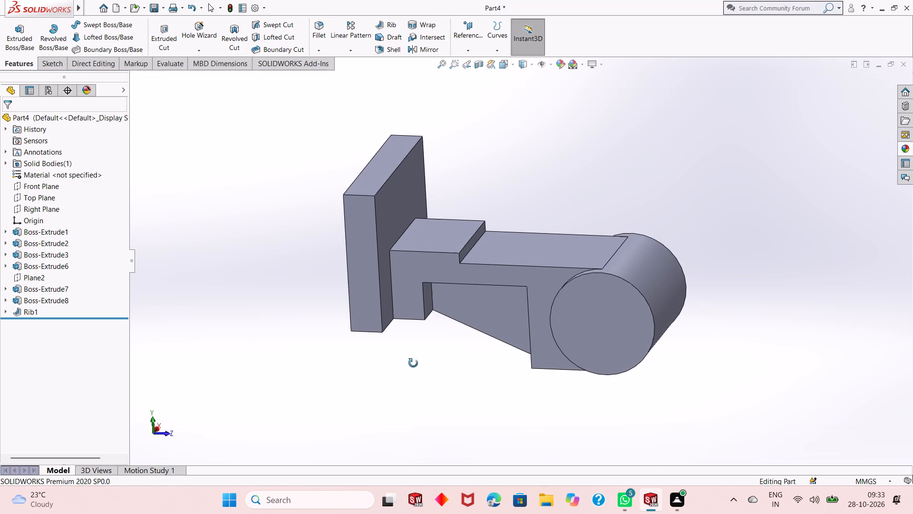
pyautogui.moveTo(413, 363); pyautogui.dragTo(411, 366, button='middle')
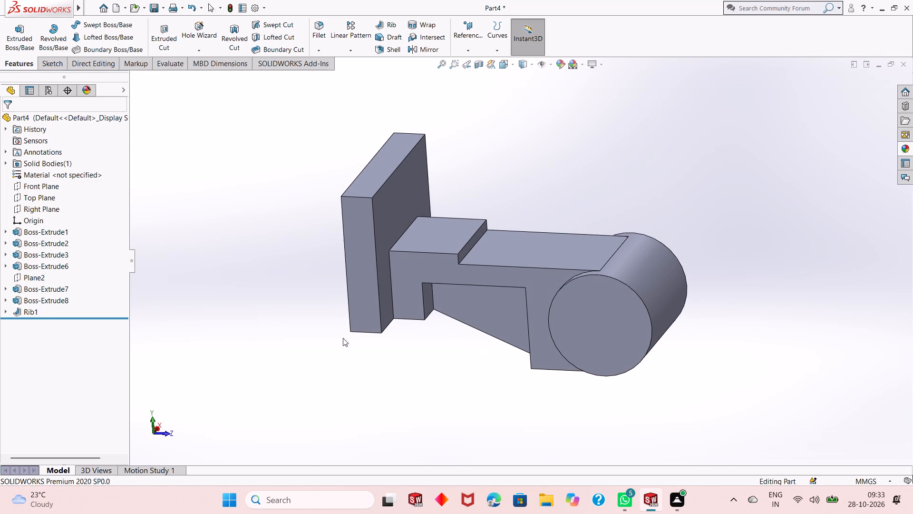
pyautogui.scroll(1, 452, 405)
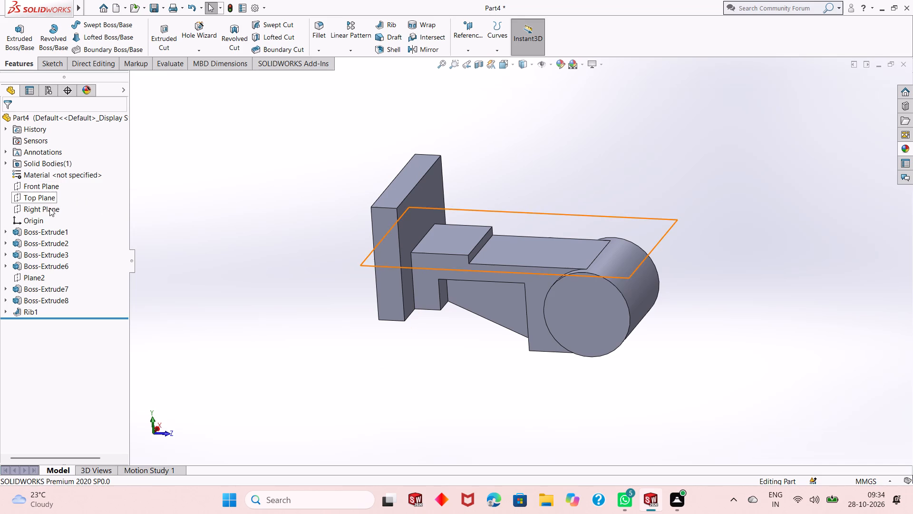
pyautogui.moveTo(430, 385); pyautogui.dragTo(521, 254, button='middle')
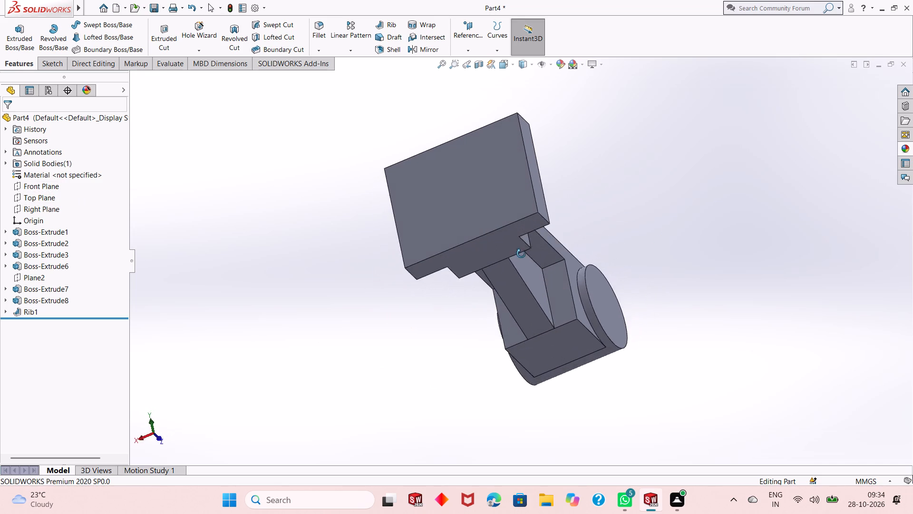
pyautogui.moveTo(521, 254); pyautogui.dragTo(464, 330, button='middle')
pyautogui.scroll(1, 464, 331)
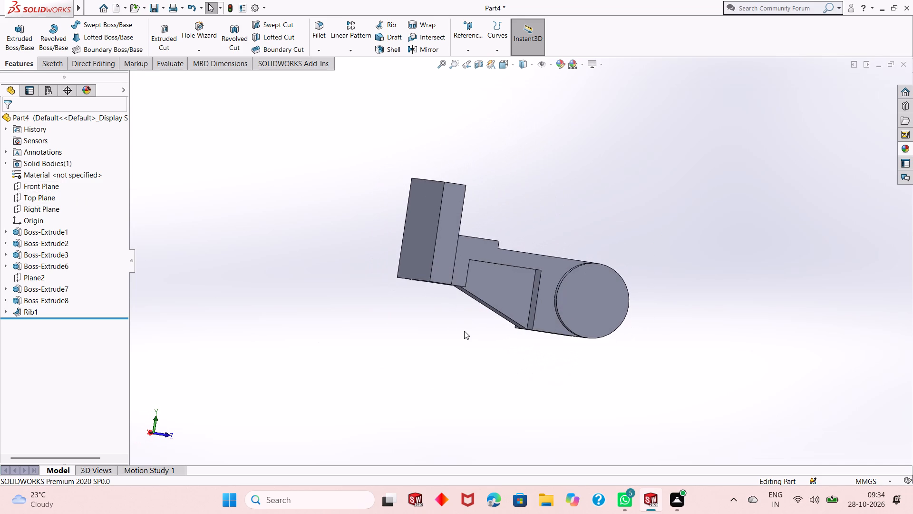
pyautogui.scroll(-2, 505, 276)
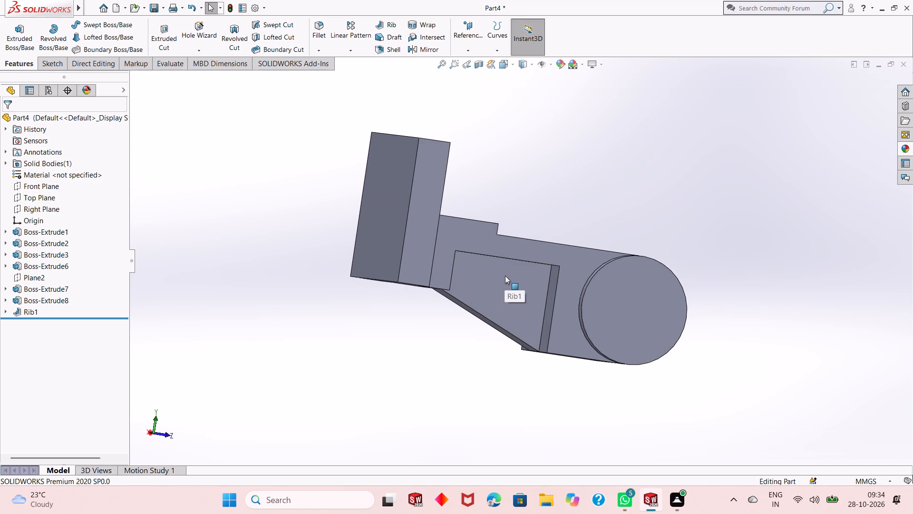
pyautogui.scroll(-1, 505, 276)
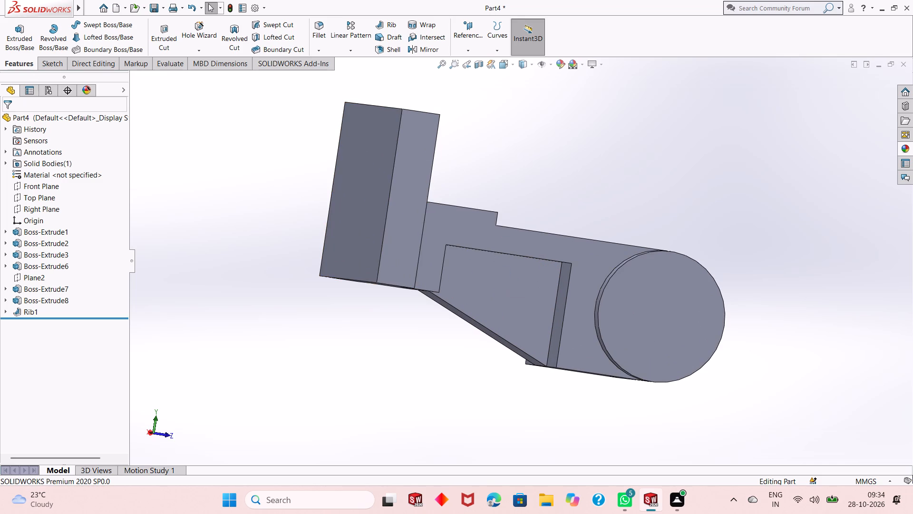
# On the Right Plane, sketch a sloping line from the upright block's upper corner on the boss side to the boss's upper outer corner.
pyautogui.click(25, 206)
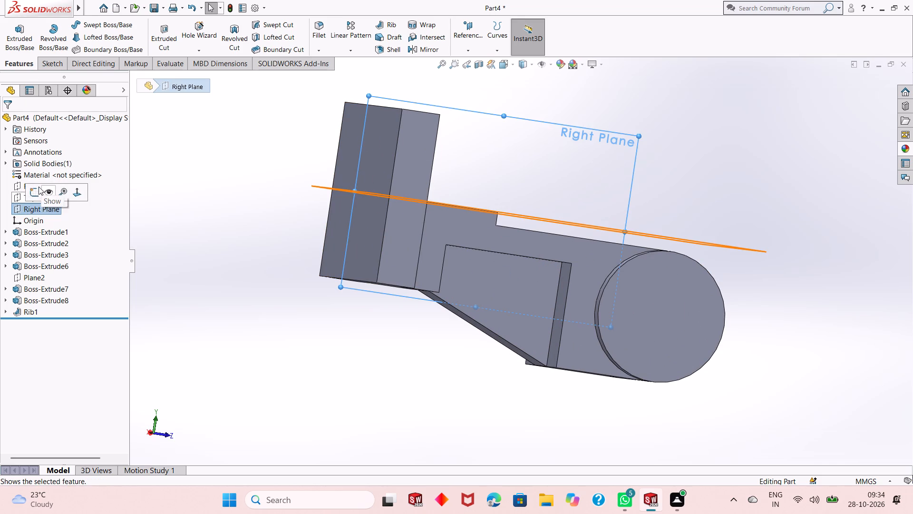
pyautogui.click(35, 187)
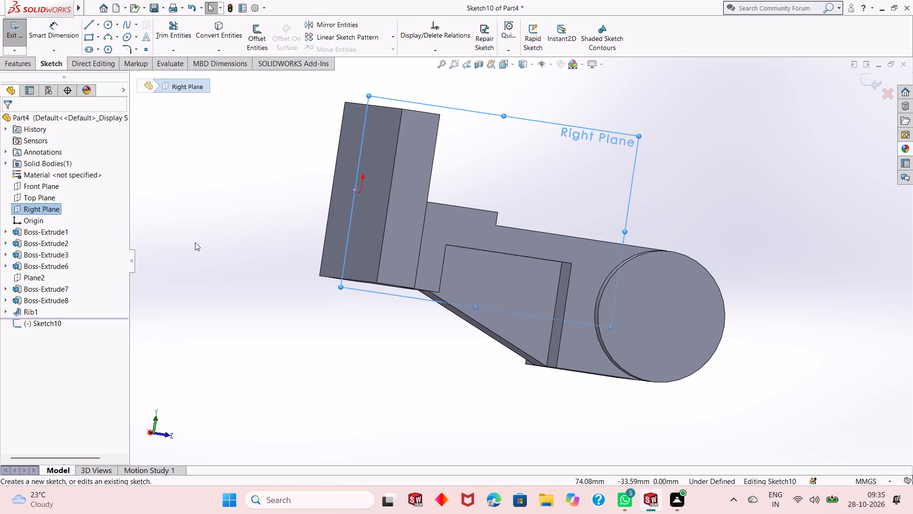
pyautogui.hotkey('ctrl', '8')
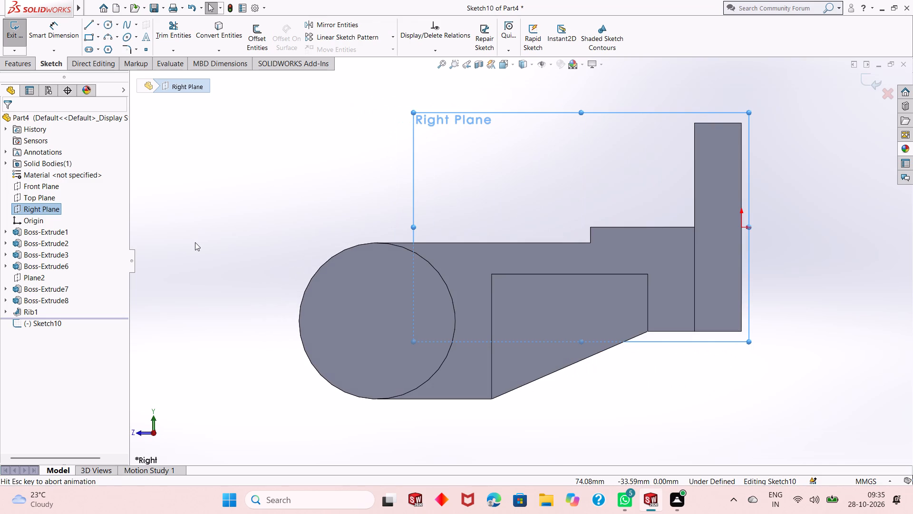
pyautogui.hotkey('ctrl', '8')
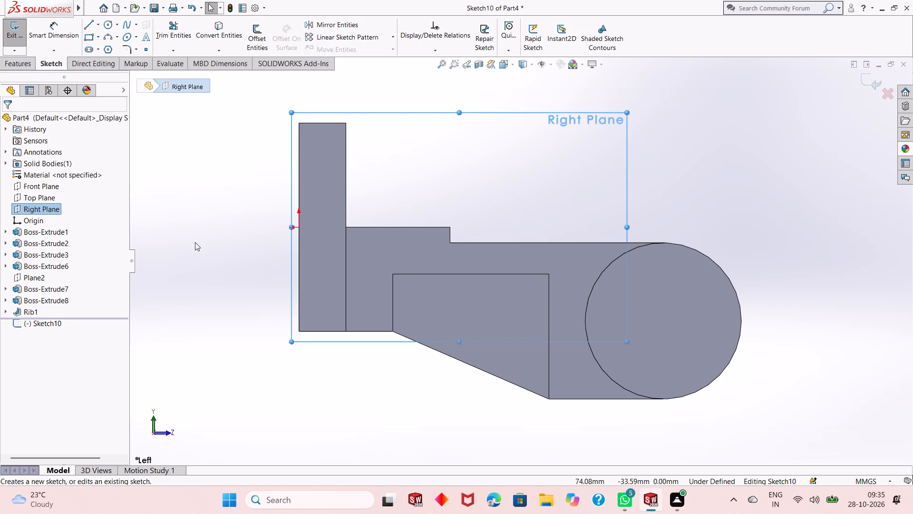
pyautogui.scroll(-2, 417, 237)
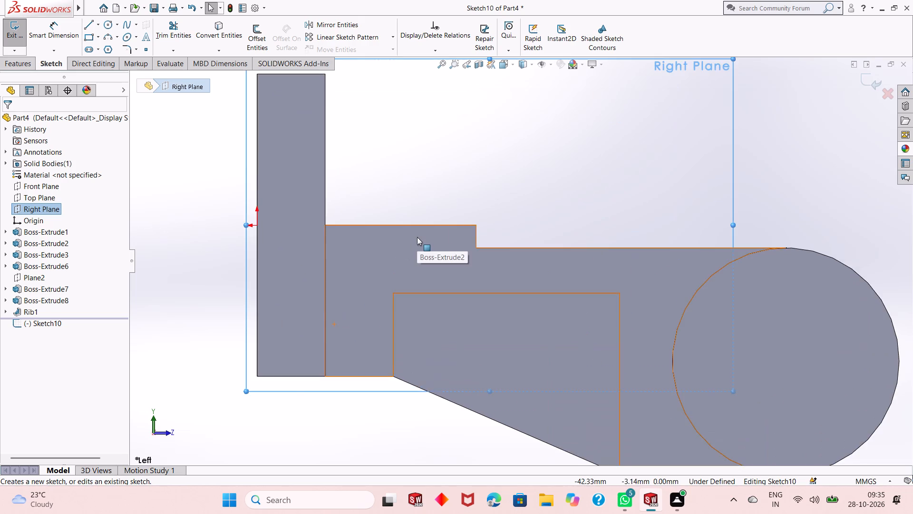
pyautogui.scroll(2, 417, 239)
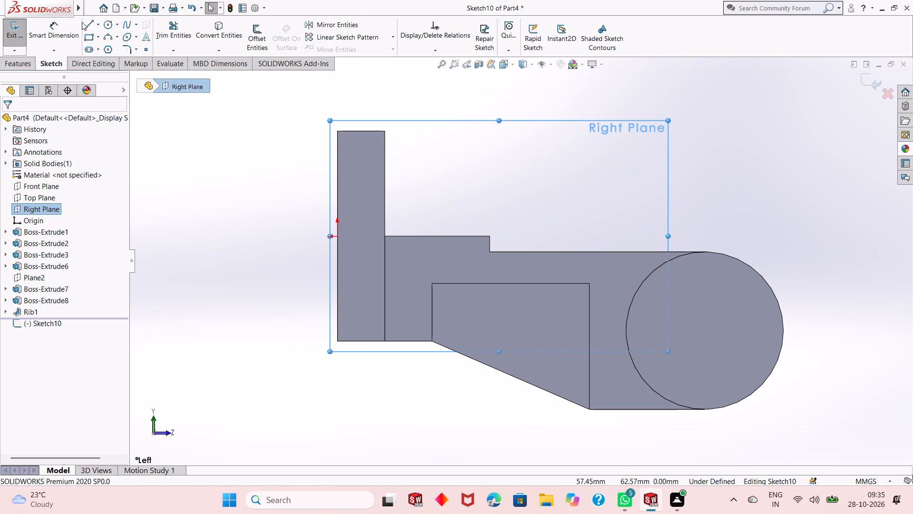
pyautogui.click(87, 22)
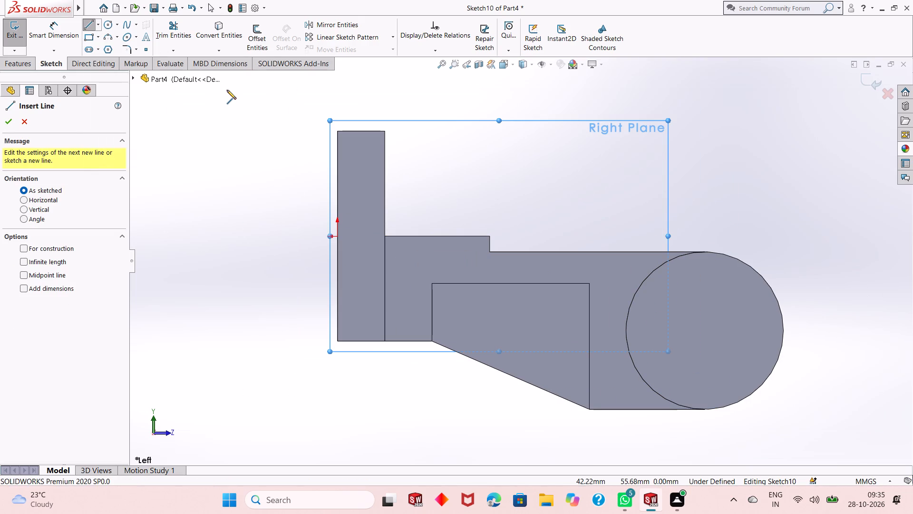
pyautogui.click(384, 130)
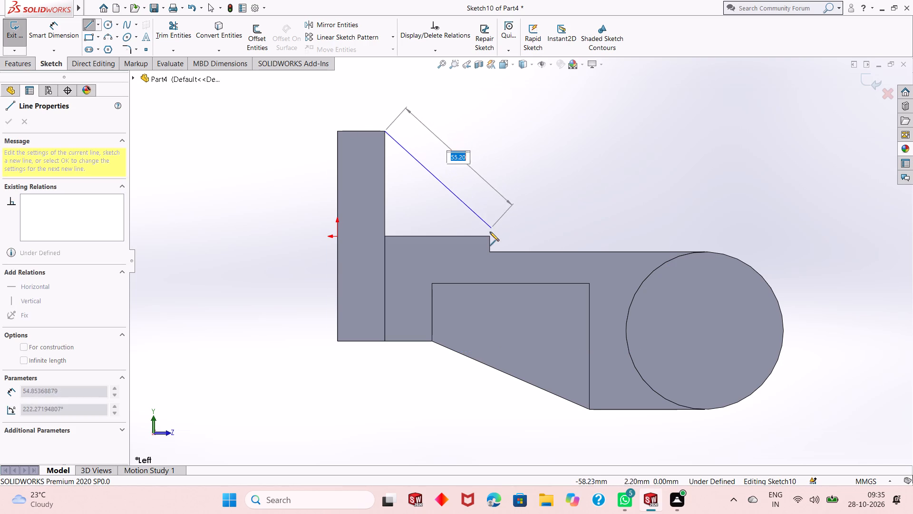
pyautogui.click(489, 236)
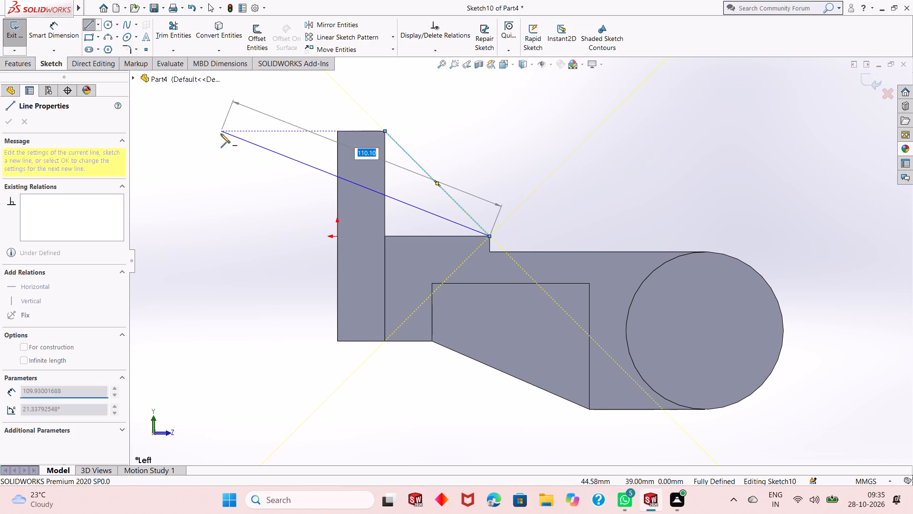
pyautogui.rightClick(221, 134)
pyautogui.click(237, 138)
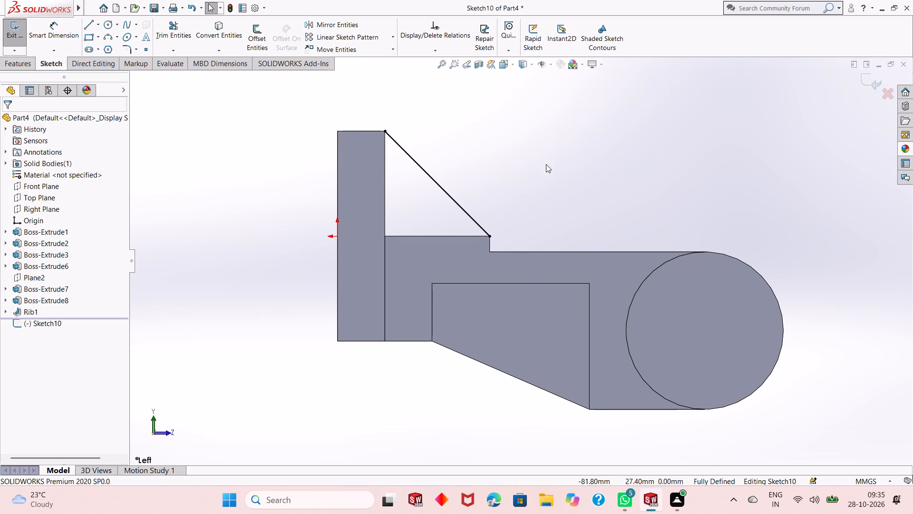
# Create an 18 mm thick rib from the sloping line, thickened on both sides, with the material side flipped towards the block and boss.
pyautogui.moveTo(506, 168); pyautogui.dragTo(478, 198, button='middle')
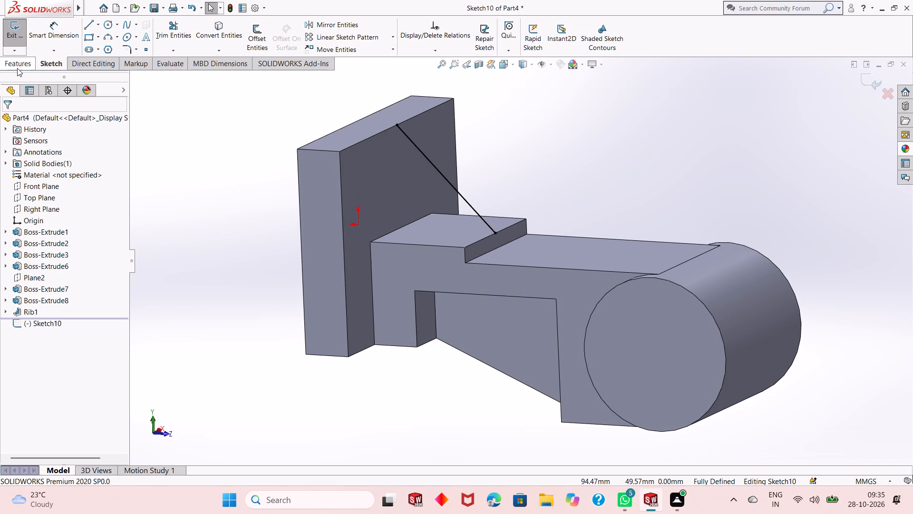
pyautogui.click(16, 68)
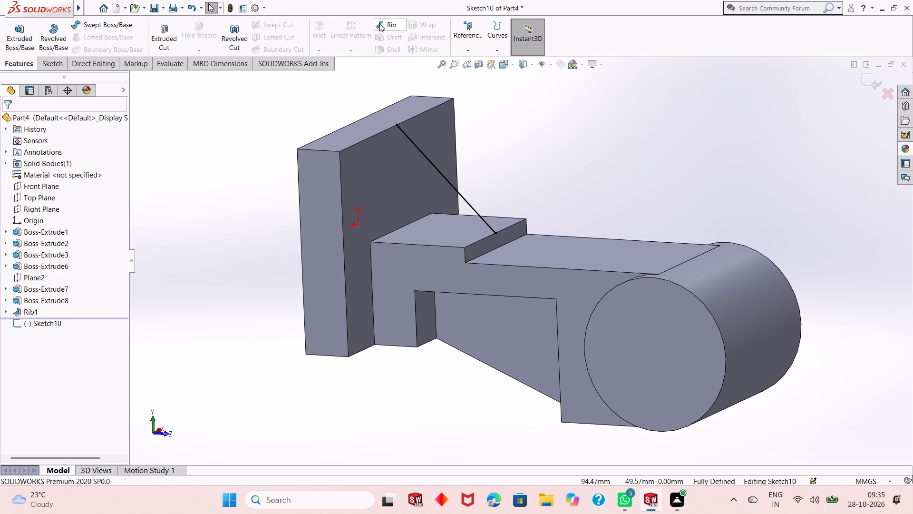
pyautogui.click(380, 23)
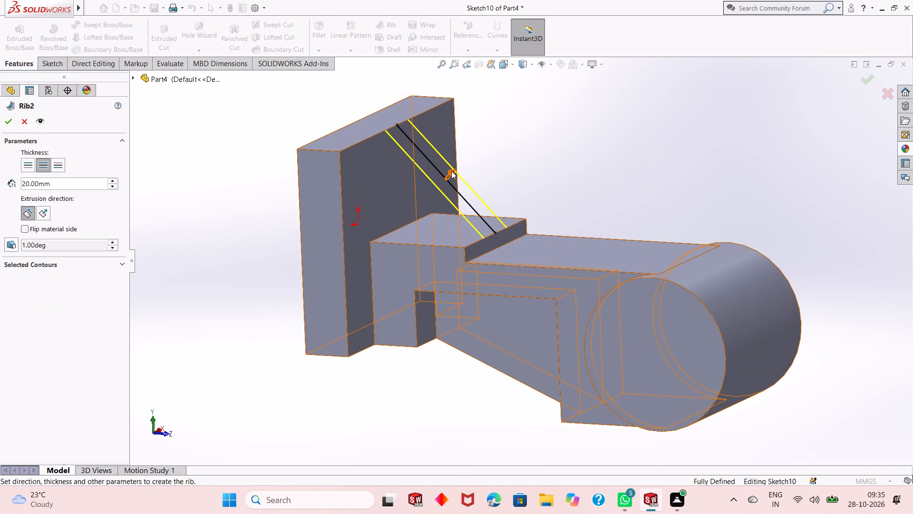
pyautogui.click(451, 171)
pyautogui.doubleClick(68, 186)
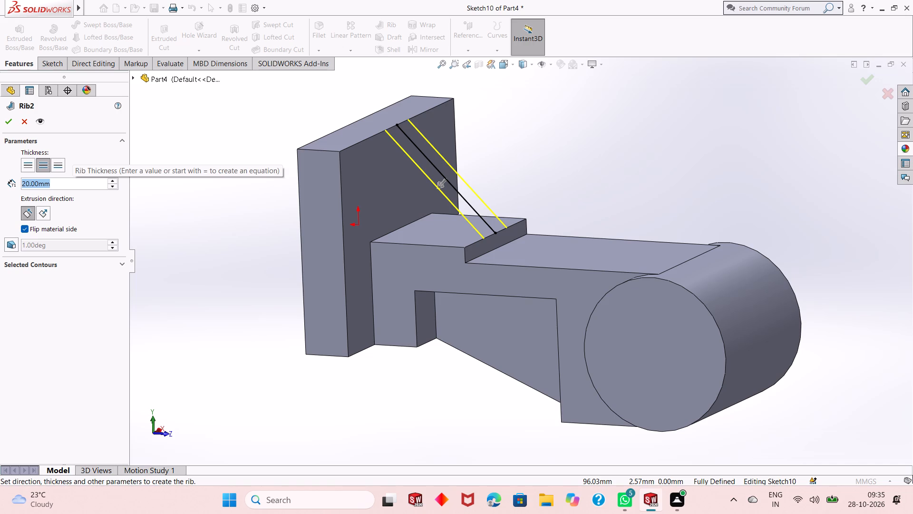
pyautogui.write('18')
pyautogui.press('Return')
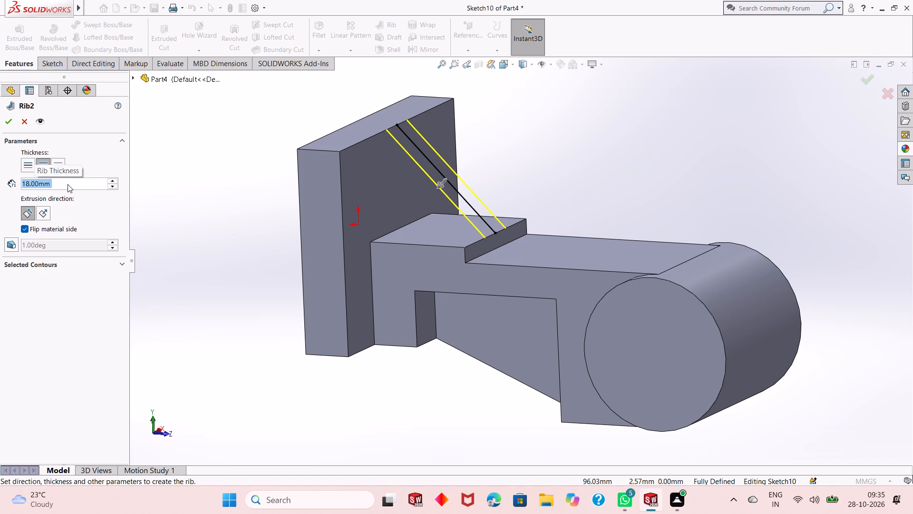
pyautogui.click(8, 127)
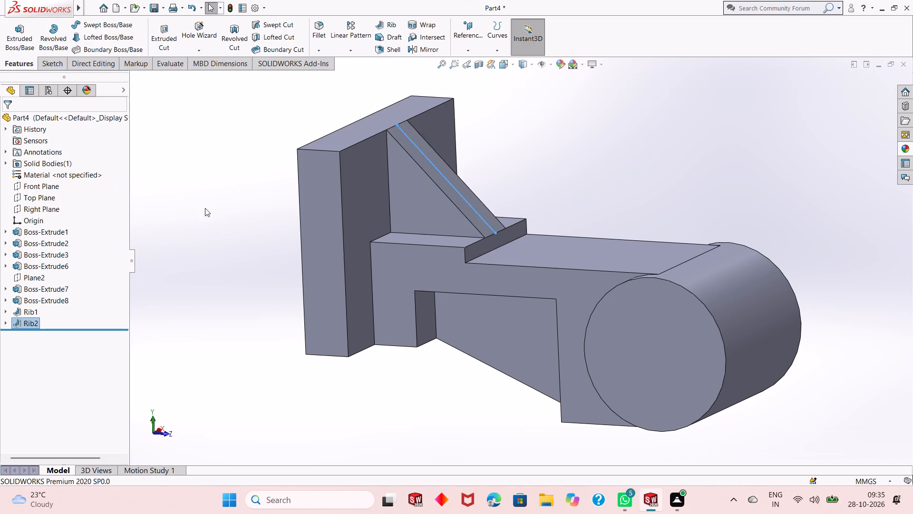
# Examine the rib between the upright block and the boss from several directions.
pyautogui.scroll(1, 353, 247)
pyautogui.click(468, 362)
pyautogui.moveTo(478, 350); pyautogui.dragTo(446, 394, button='middle')
pyautogui.scroll(-2, 491, 164)
pyautogui.moveTo(491, 164); pyautogui.dragTo(490, 187, button='middle')
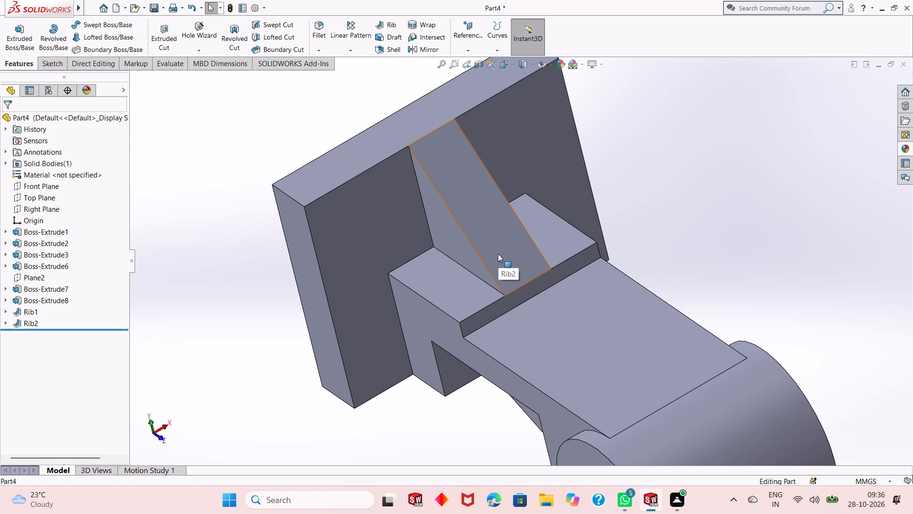
pyautogui.scroll(2, 492, 252)
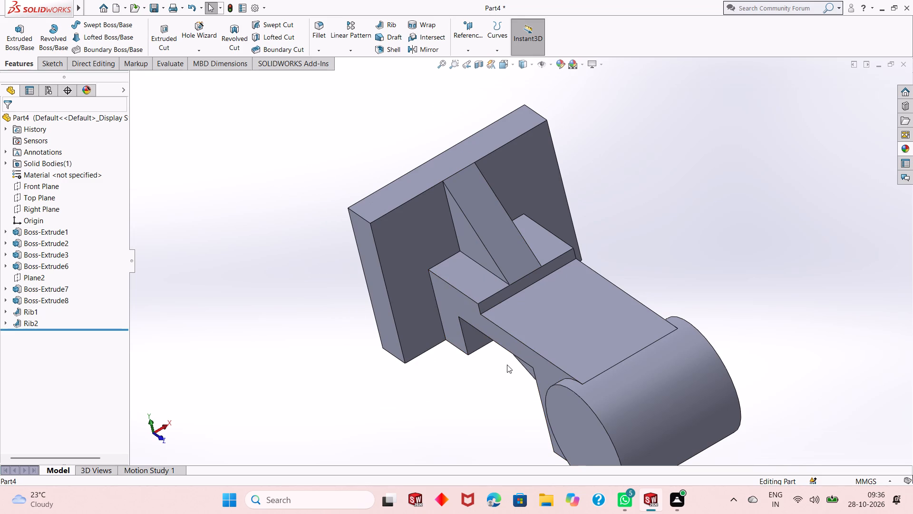
pyautogui.moveTo(507, 365); pyautogui.dragTo(510, 322, button='middle')
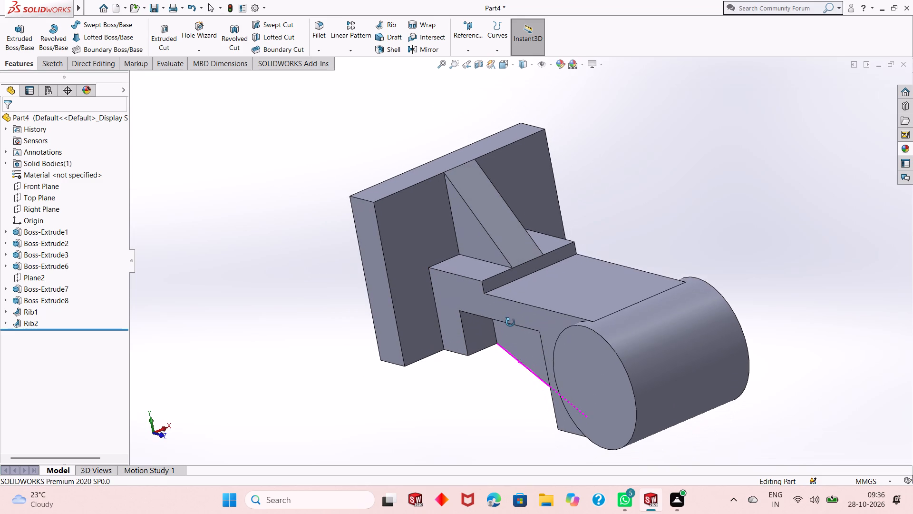
pyautogui.moveTo(510, 322); pyautogui.dragTo(527, 296, button='middle')
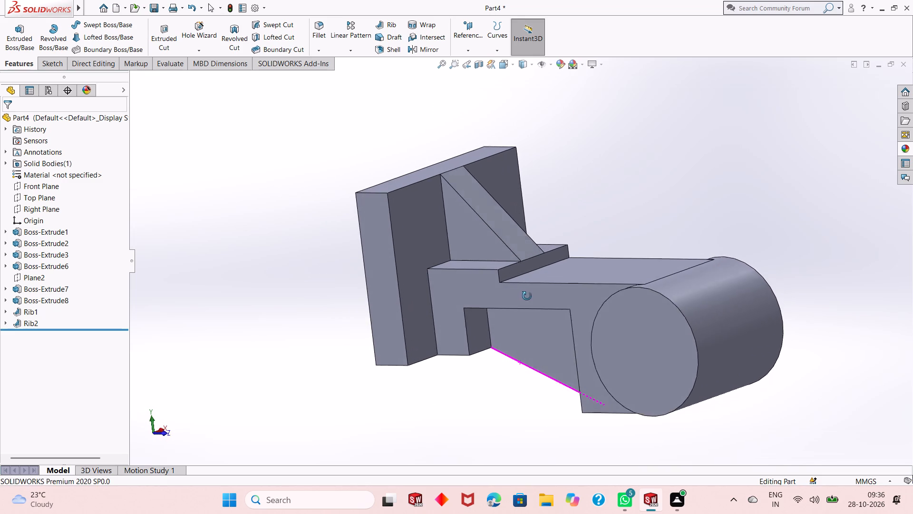
pyautogui.moveTo(527, 296); pyautogui.dragTo(516, 313, button='middle')
pyautogui.scroll(1, 515, 313)
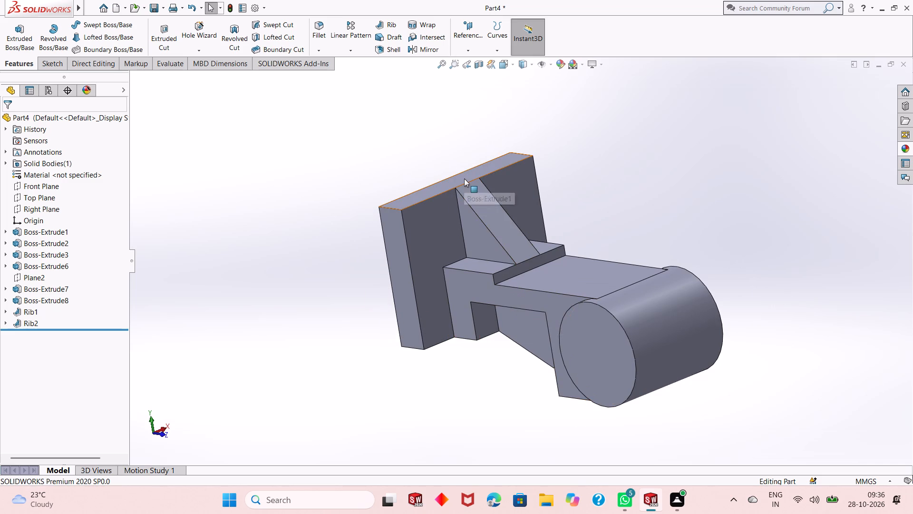
pyautogui.scroll(-1, 464, 178)
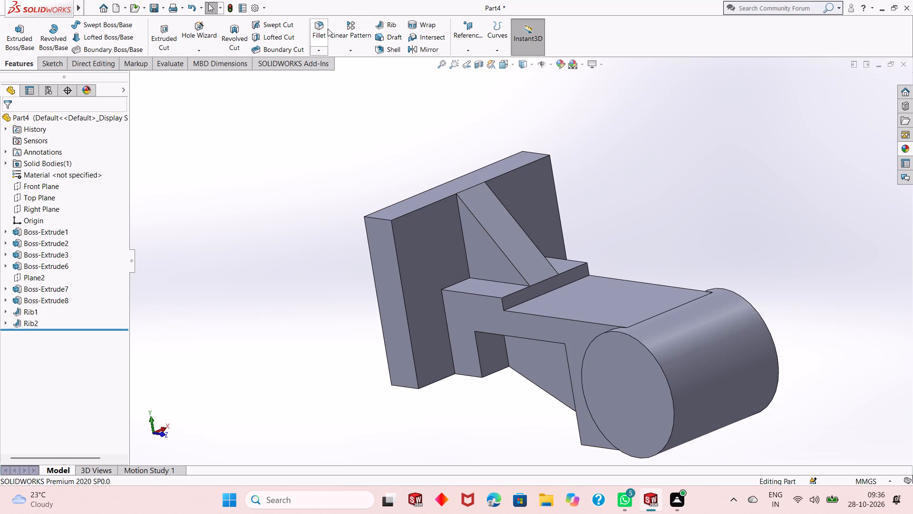
# Fillet one upper corner edge of the upright block with a symmetric 15 mm radius.
pyautogui.click(319, 27)
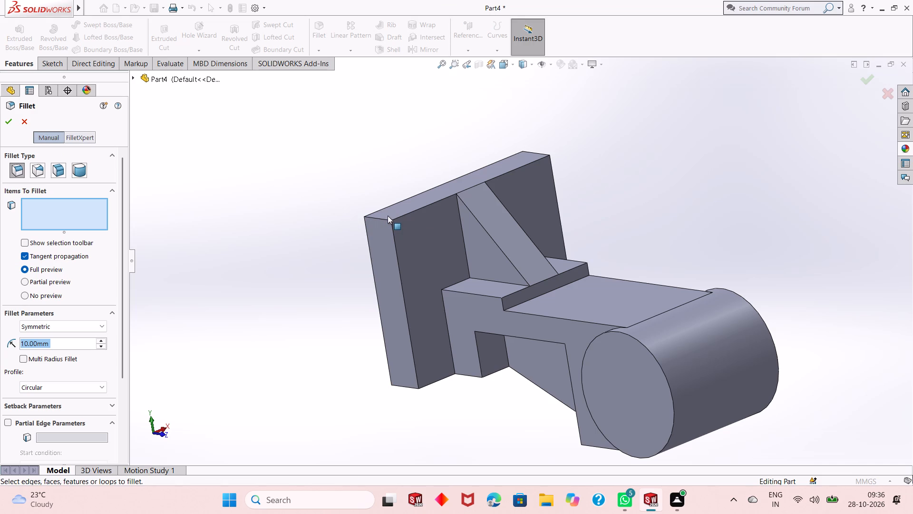
pyautogui.moveTo(516, 428); pyautogui.dragTo(502, 406, button='middle')
pyautogui.middleClick(502, 406)
pyautogui.moveTo(485, 419); pyautogui.dragTo(481, 427, button='middle')
pyautogui.scroll(-2, 498, 336)
pyautogui.scroll(-2, 488, 297)
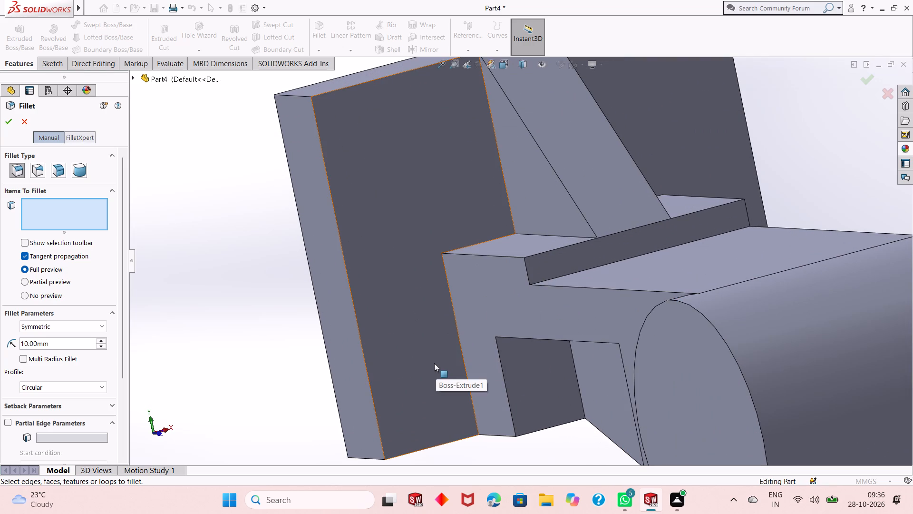
pyautogui.click(302, 95)
pyautogui.scroll(1, 400, 241)
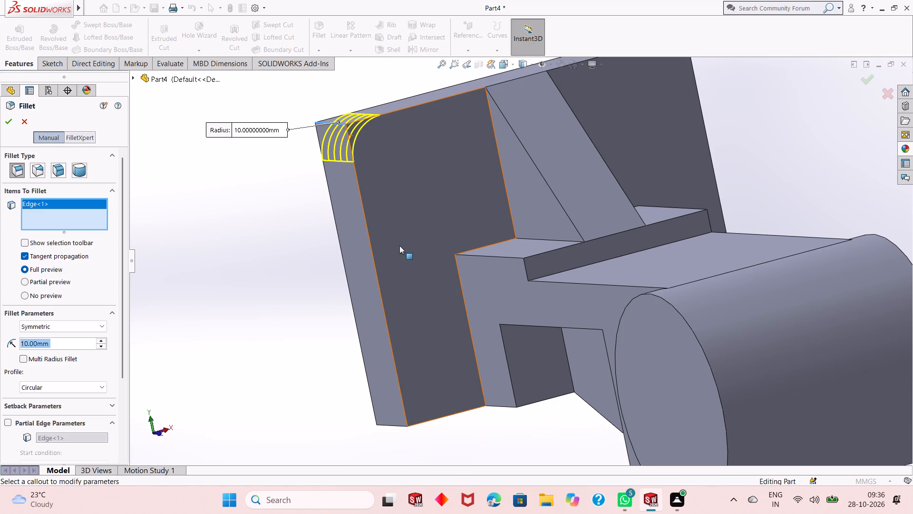
pyautogui.moveTo(393, 261); pyautogui.dragTo(387, 274, button='middle')
pyautogui.scroll(3, 385, 274)
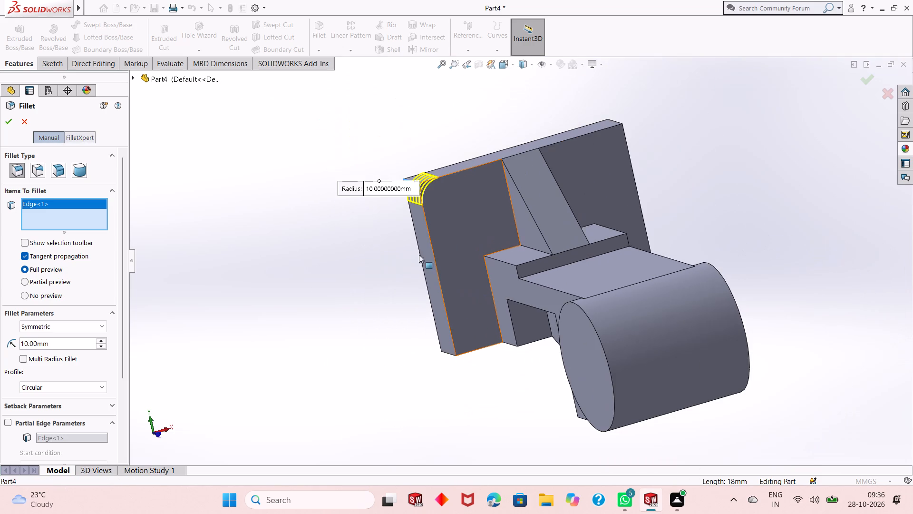
pyautogui.scroll(-2, 458, 191)
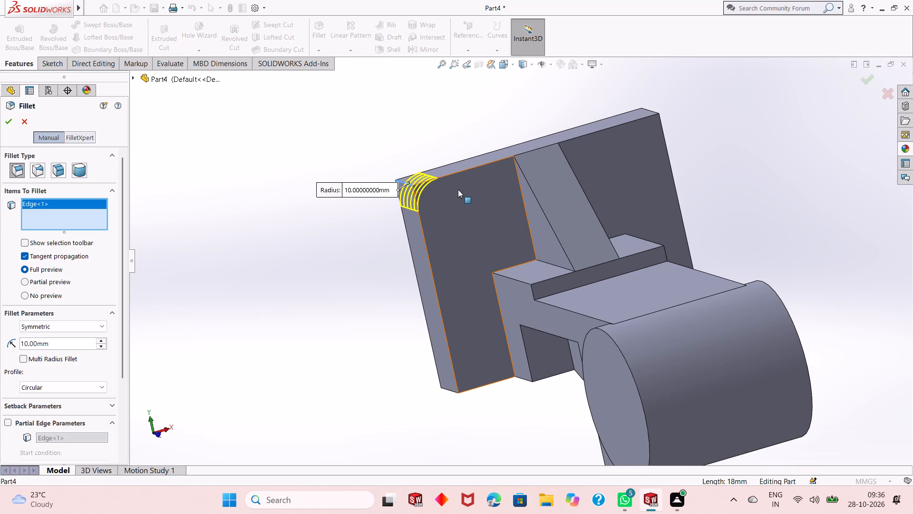
pyautogui.scroll(-2, 458, 271)
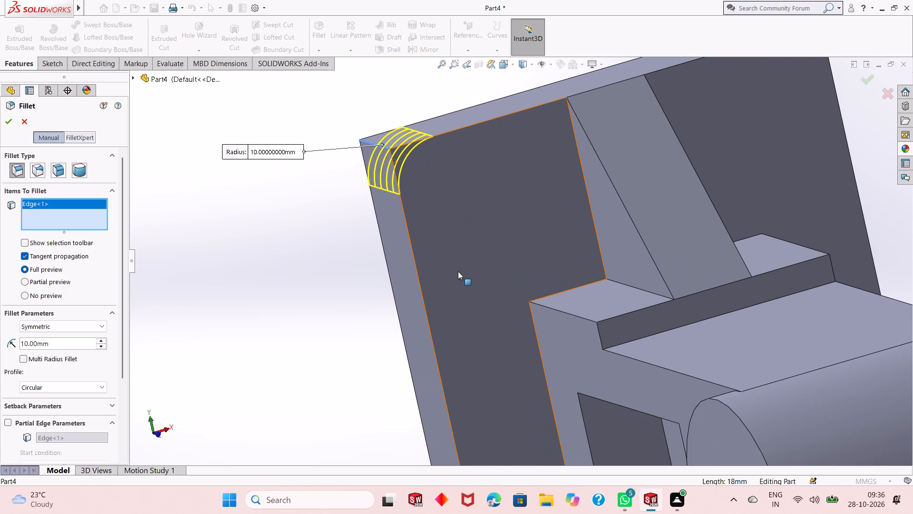
pyautogui.scroll(1, 458, 279)
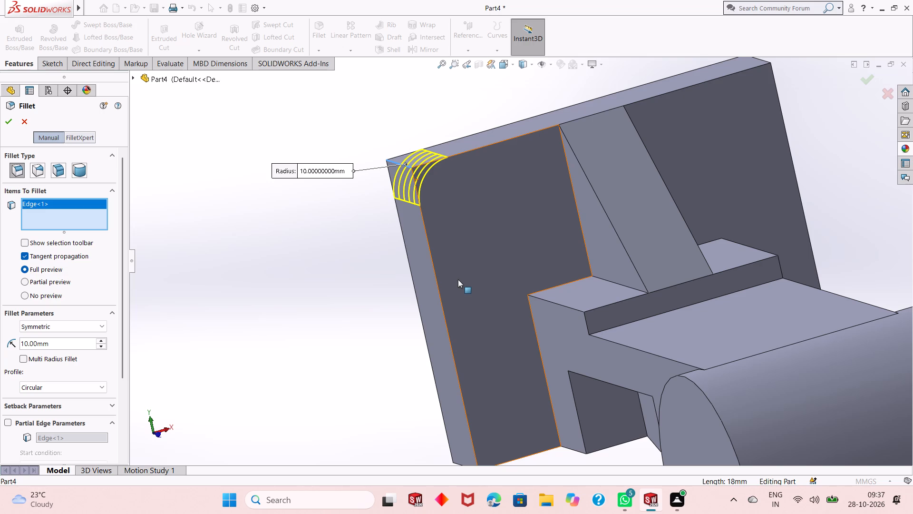
pyautogui.scroll(-1, 458, 279)
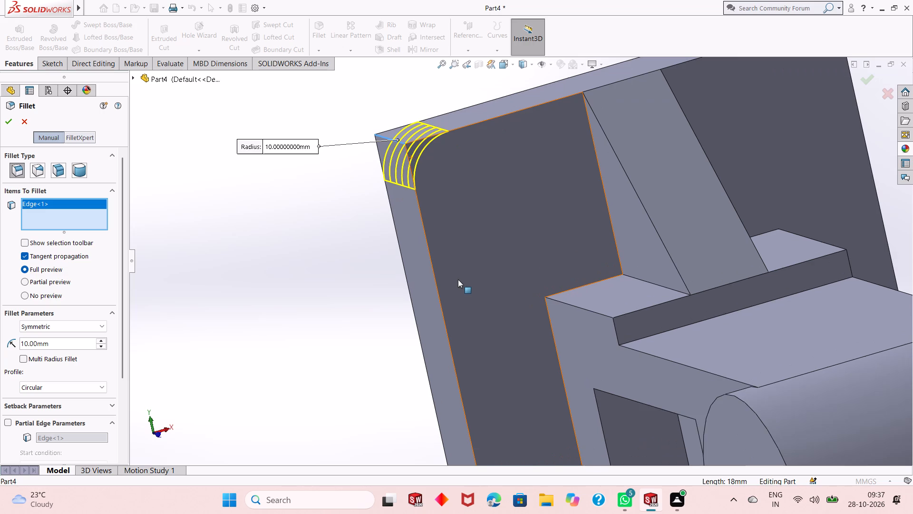
pyautogui.scroll(1, 458, 279)
pyautogui.scroll(-2, 634, 195)
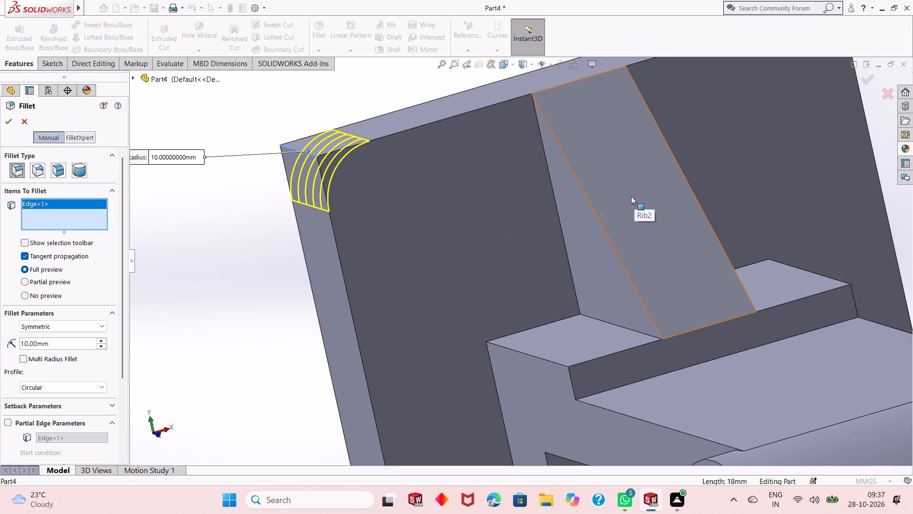
pyautogui.scroll(-2, 631, 196)
pyautogui.scroll(2, 629, 197)
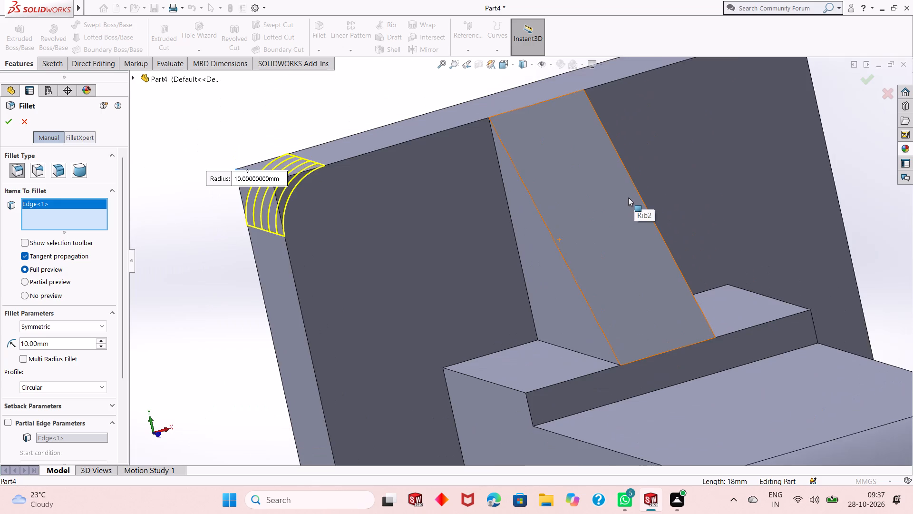
pyautogui.scroll(1, 628, 198)
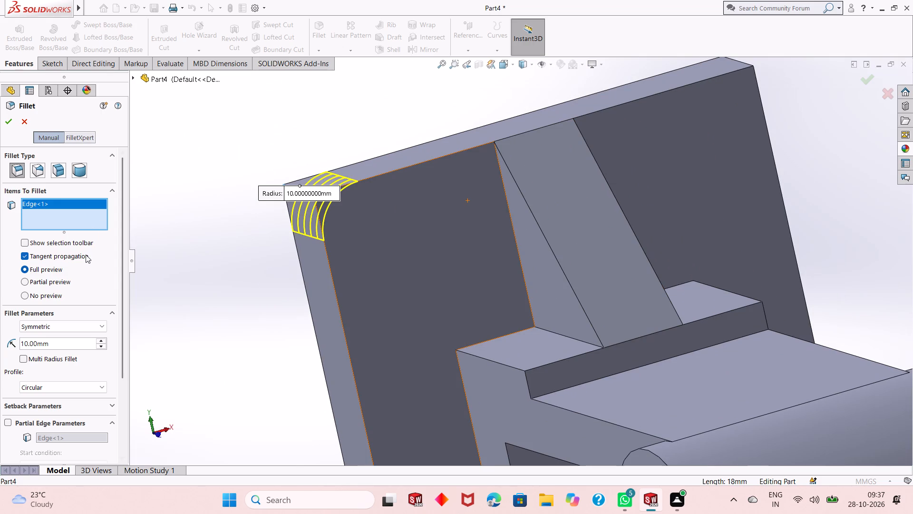
pyautogui.doubleClick(54, 346)
pyautogui.write('15')
pyautogui.press('Return')
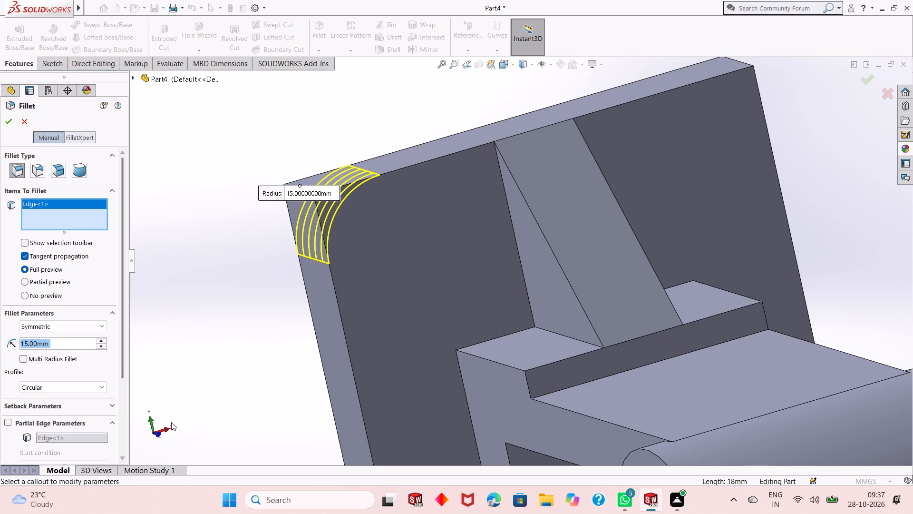
pyautogui.moveTo(415, 385); pyautogui.dragTo(404, 326, button='middle')
pyautogui.moveTo(403, 328); pyautogui.dragTo(398, 346, button='middle')
pyautogui.scroll(2, 398, 346)
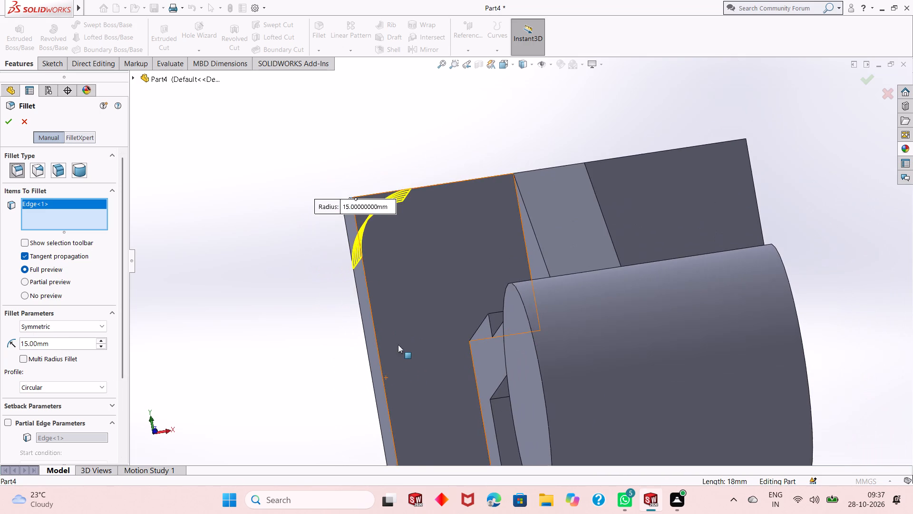
pyautogui.moveTo(440, 279); pyautogui.dragTo(450, 298, button='middle')
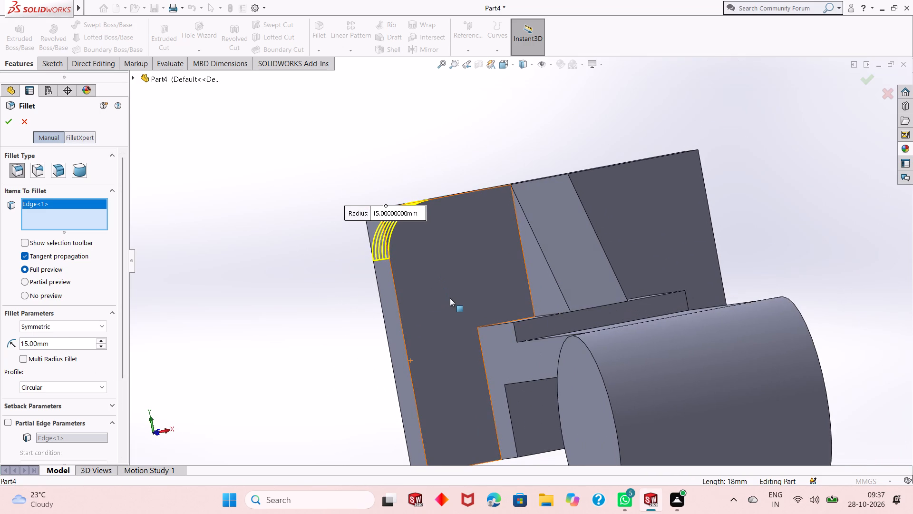
pyautogui.click(1, 125)
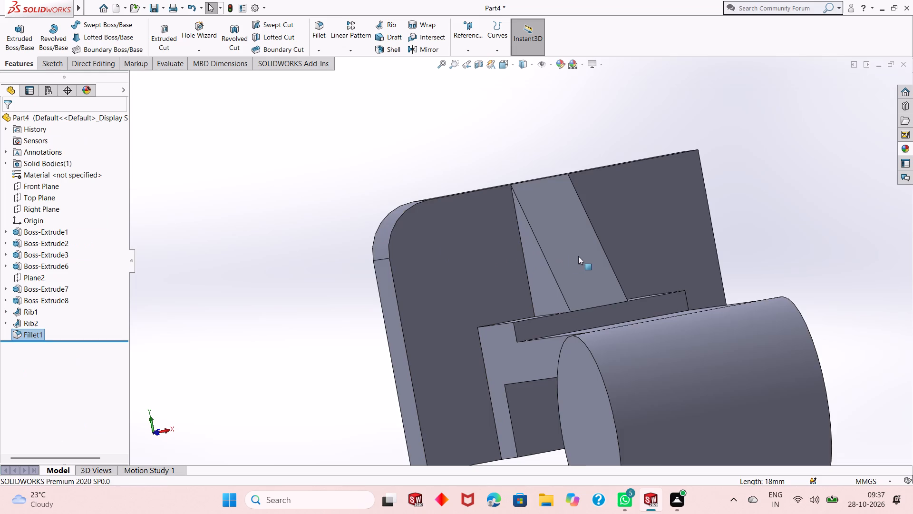
# Edit the 15 mm corner fillet to also include the short edge at the upright block's opposite upper corner.
pyautogui.moveTo(565, 258); pyautogui.dragTo(585, 308, button='middle')
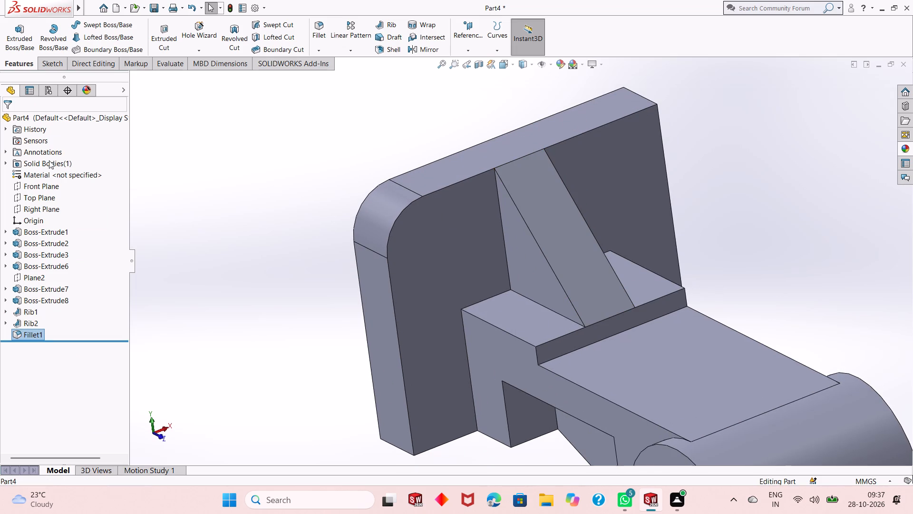
pyautogui.click(206, 230)
pyautogui.click(15, 337)
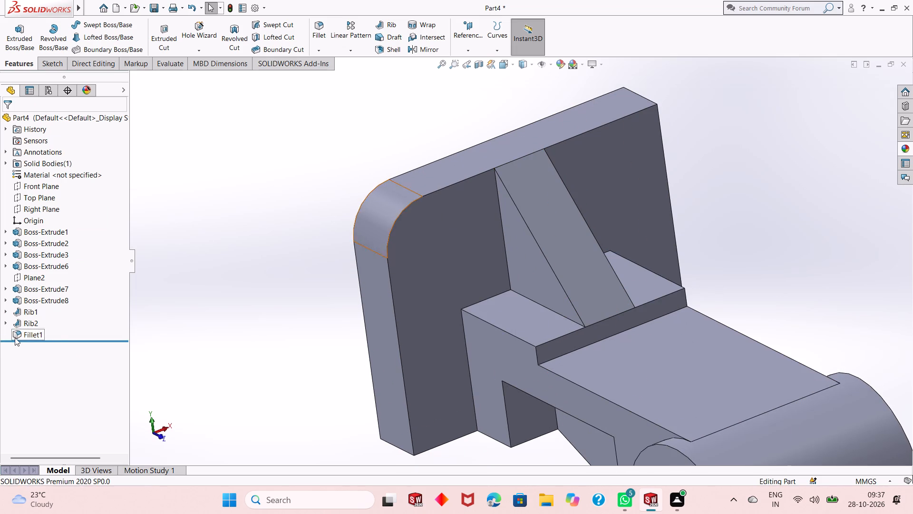
pyautogui.click(25, 303)
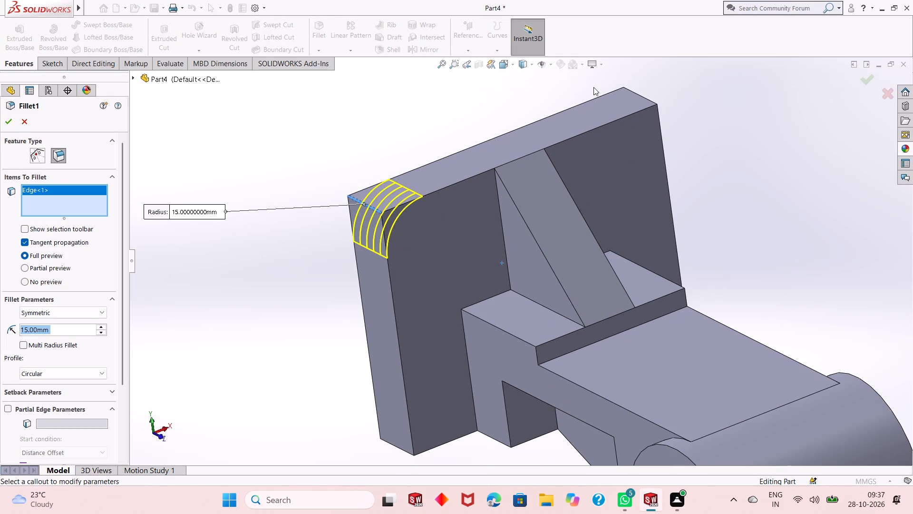
pyautogui.click(630, 92)
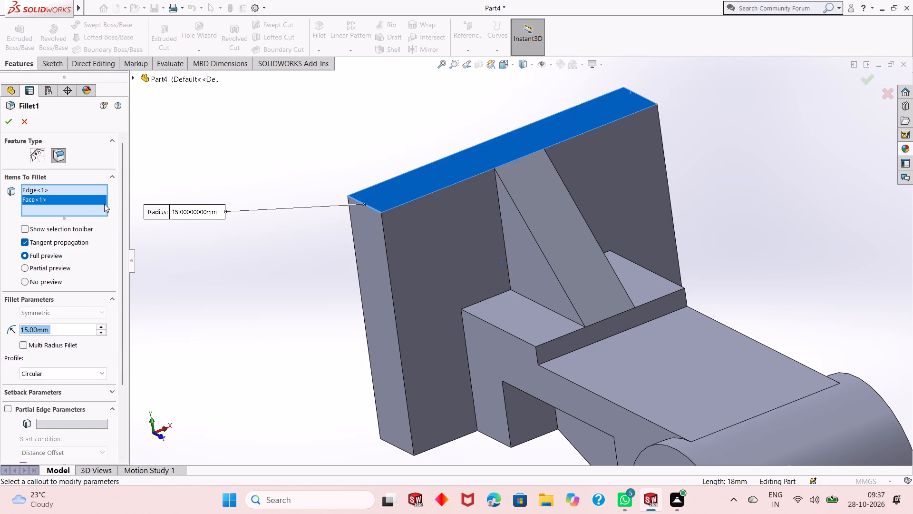
pyautogui.rightClick(67, 199)
pyautogui.click(89, 216)
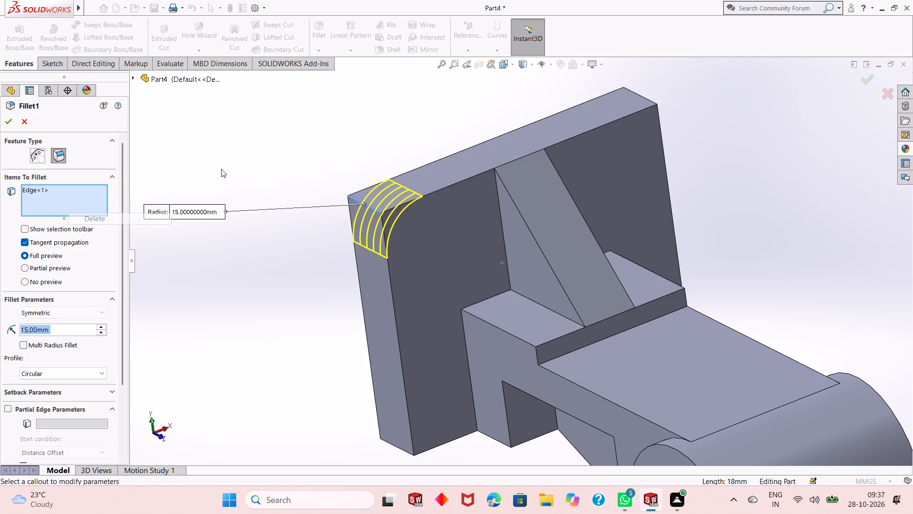
pyautogui.click(644, 98)
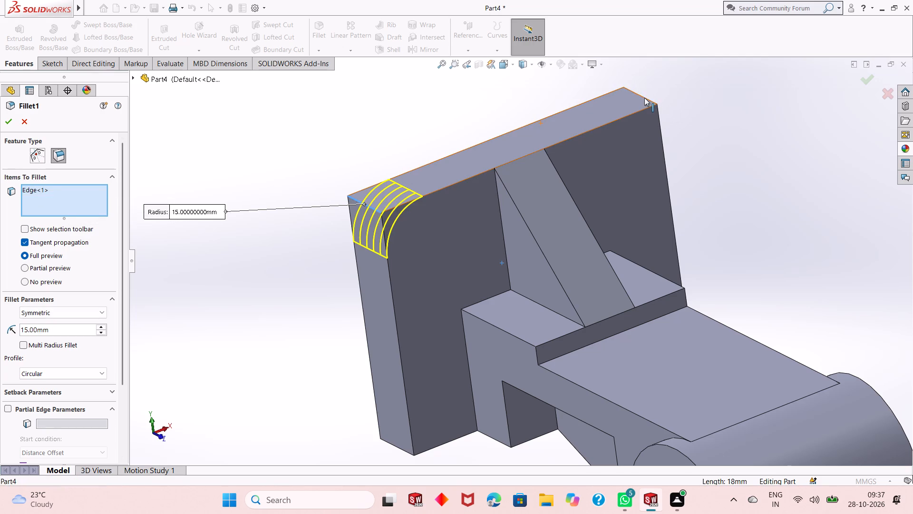
pyautogui.click(14, 121)
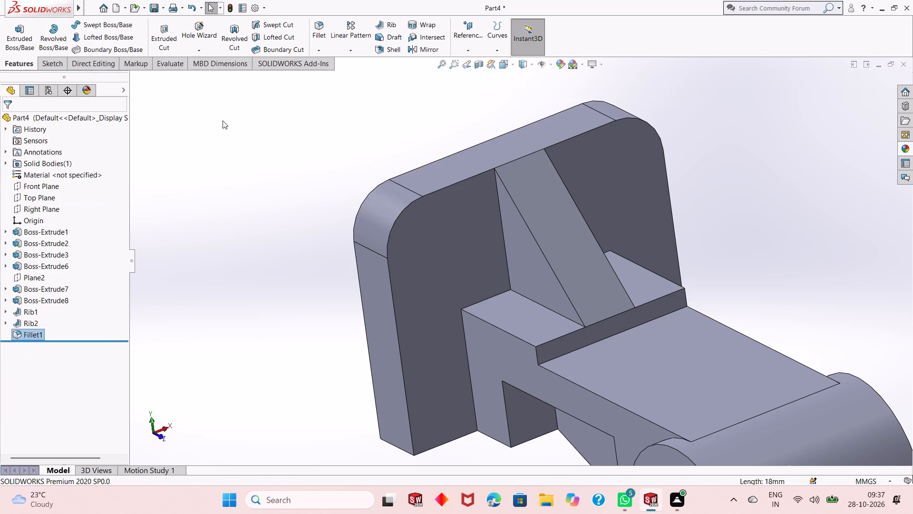
# Start a sketch on the upright block's large face beside the rib and view it square on.
pyautogui.moveTo(500, 278); pyautogui.dragTo(496, 232, button='middle')
pyautogui.scroll(1, 499, 247)
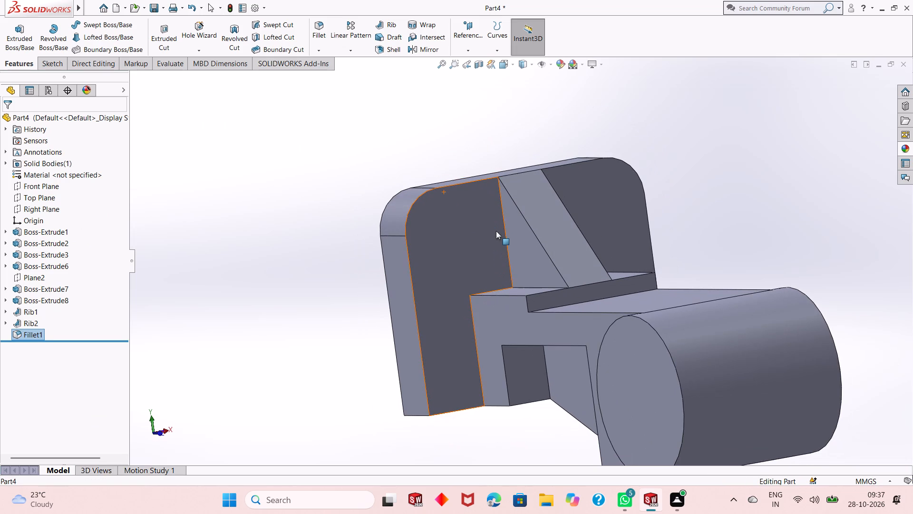
pyautogui.scroll(-1, 496, 231)
pyautogui.scroll(1, 473, 238)
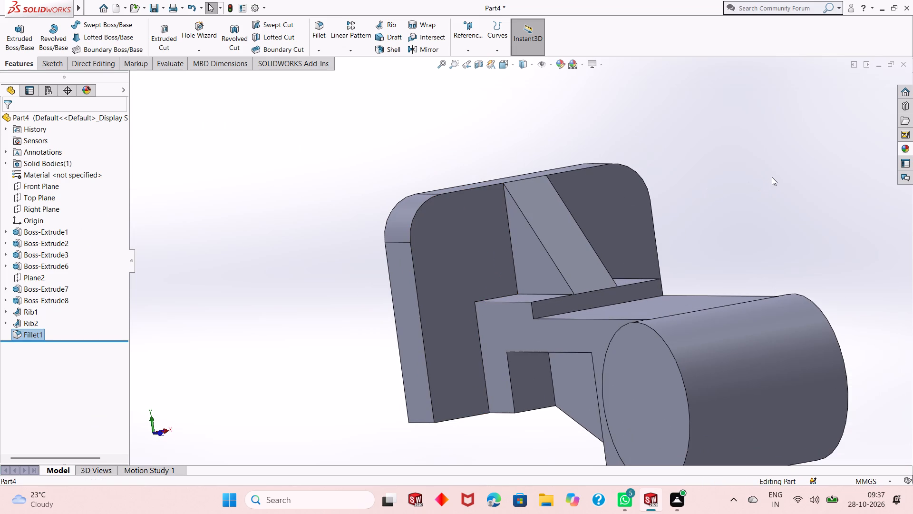
pyautogui.click(772, 177)
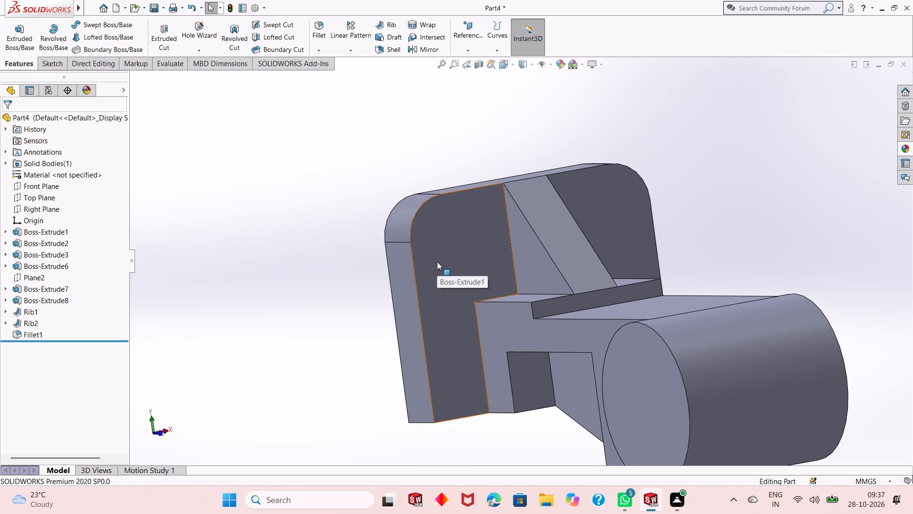
pyautogui.click(437, 260)
pyautogui.click(474, 231)
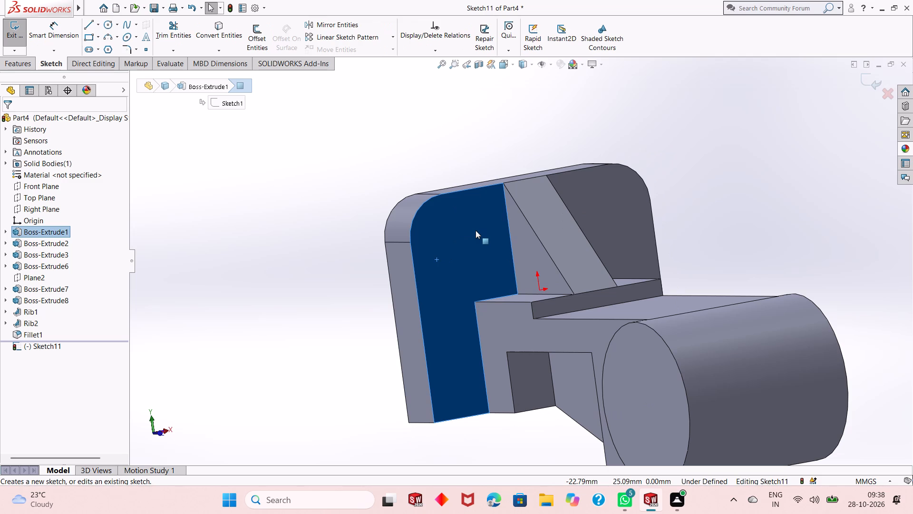
pyautogui.hotkey('ctrl', '8')
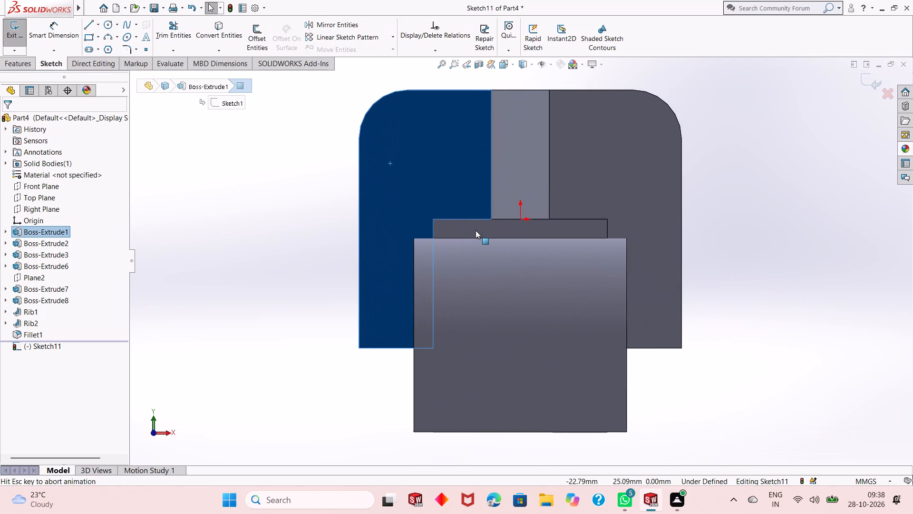
pyautogui.scroll(1, 476, 230)
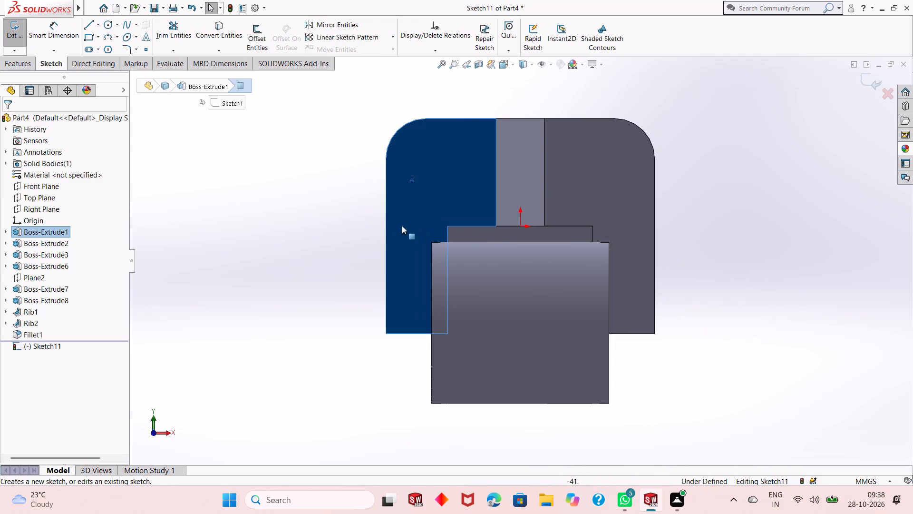
pyautogui.click(326, 218)
pyautogui.scroll(-1, 410, 167)
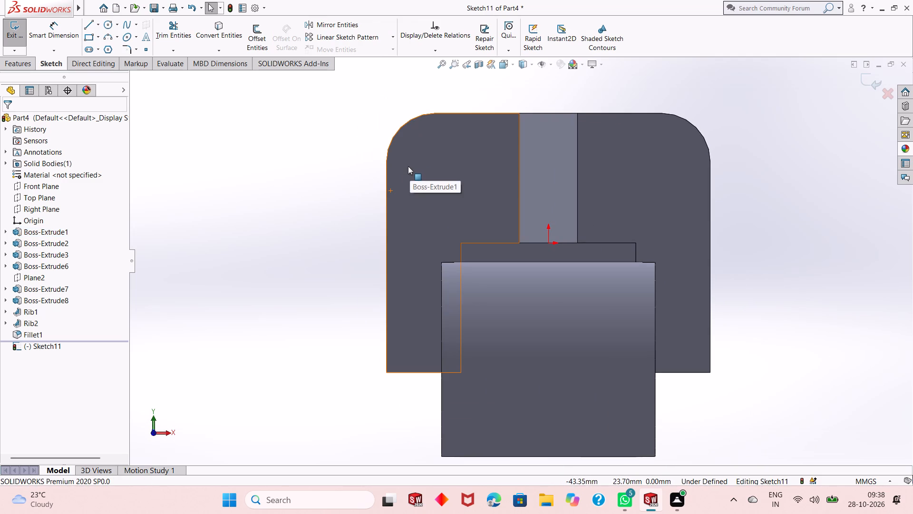
# Sketch two vertically aligned circles beside the rib: radius about 6.2 mm at the corner fillet's centre, about 5.7 mm near the block's base.
pyautogui.click(109, 27)
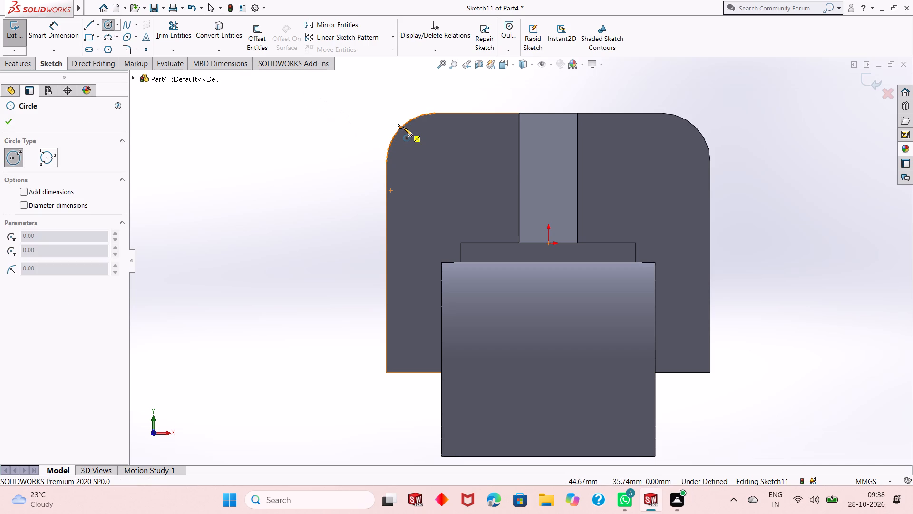
pyautogui.click(435, 163)
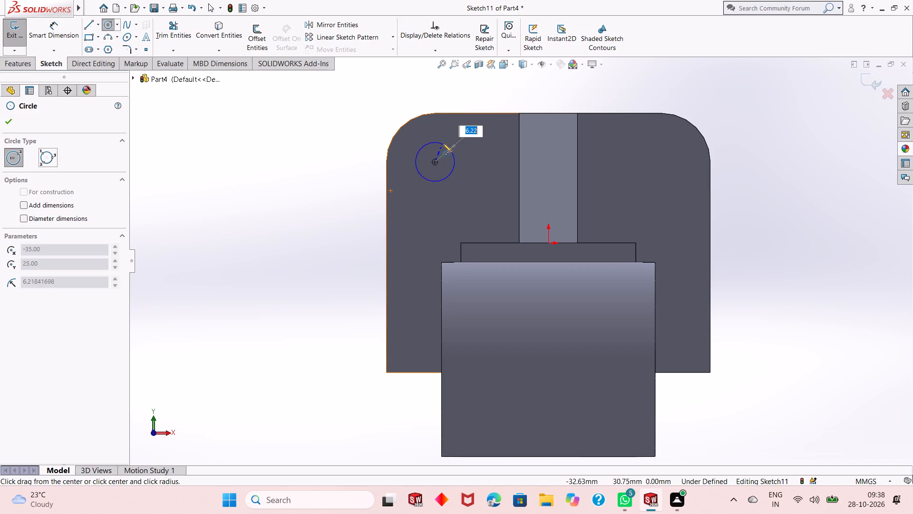
pyautogui.click(443, 143)
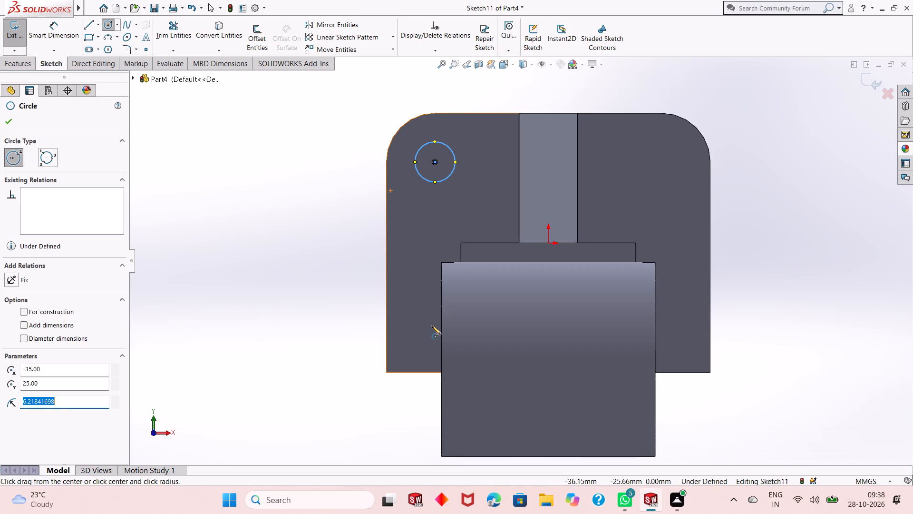
pyautogui.click(434, 314)
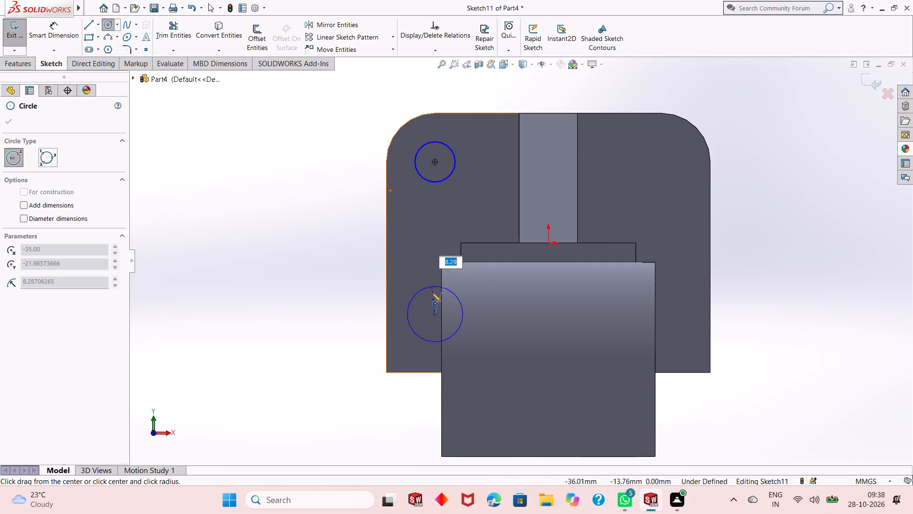
pyautogui.click(432, 296)
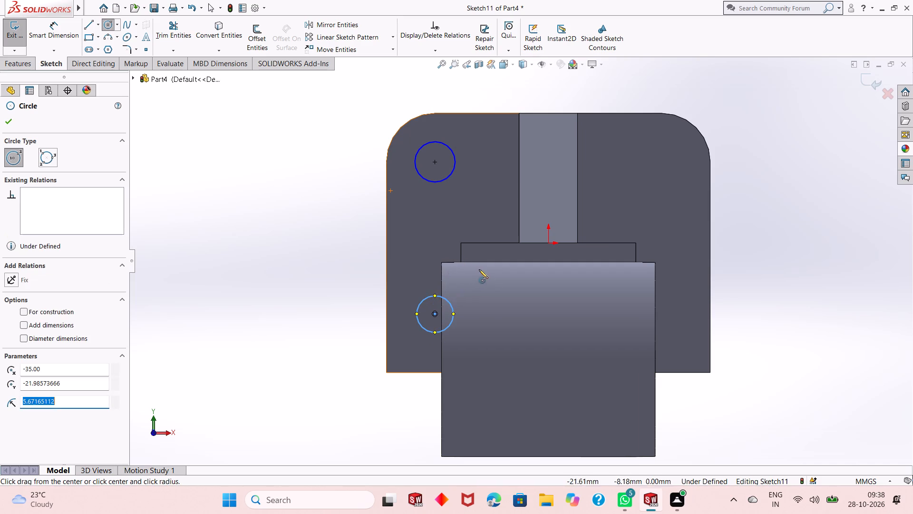
# Sketch two vertically aligned circles across the rib: radius about 7.9 mm at the other fillet's centre, about 7 mm near the base.
pyautogui.moveTo(492, 292); pyautogui.dragTo(496, 299, button='middle')
pyautogui.middleClick(498, 302)
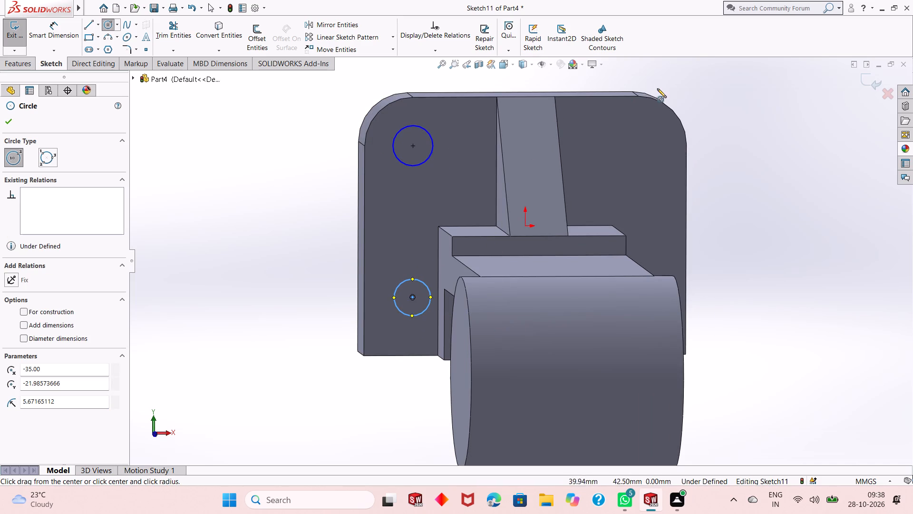
pyautogui.click(639, 144)
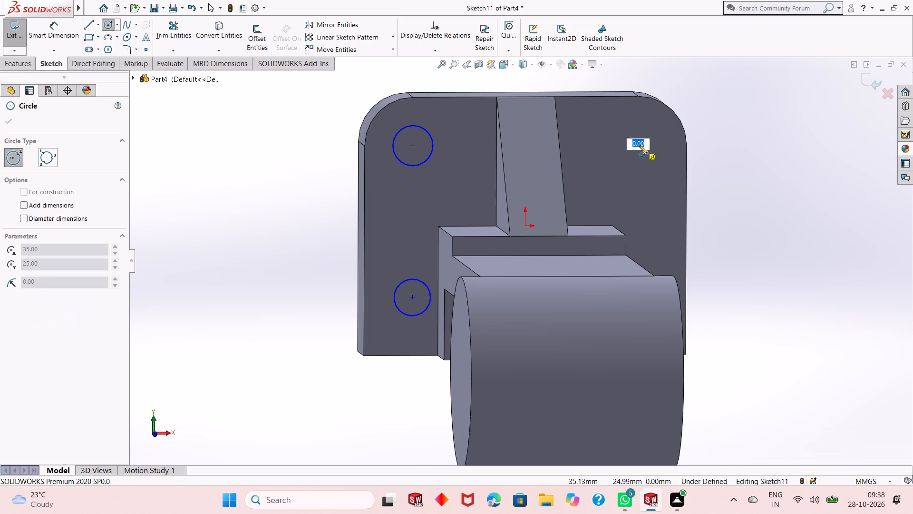
pyautogui.click(636, 119)
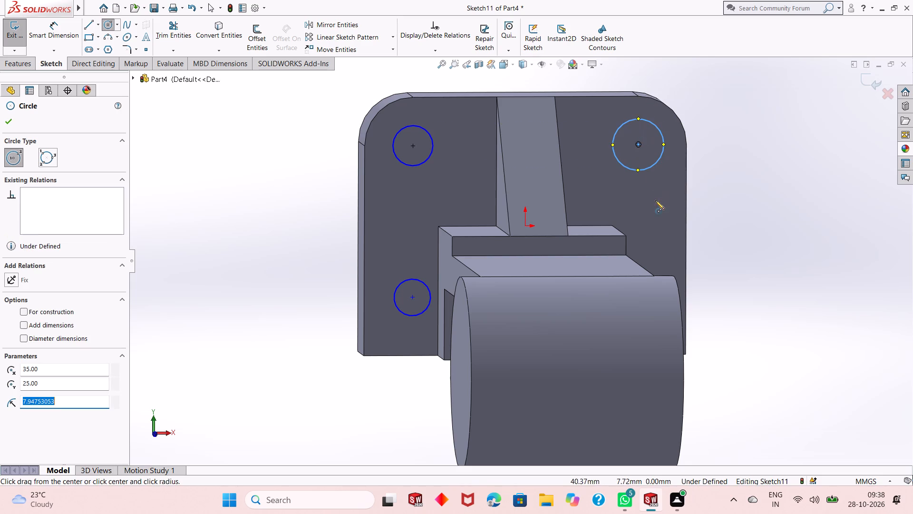
pyautogui.moveTo(655, 201); pyautogui.dragTo(650, 189, button='middle')
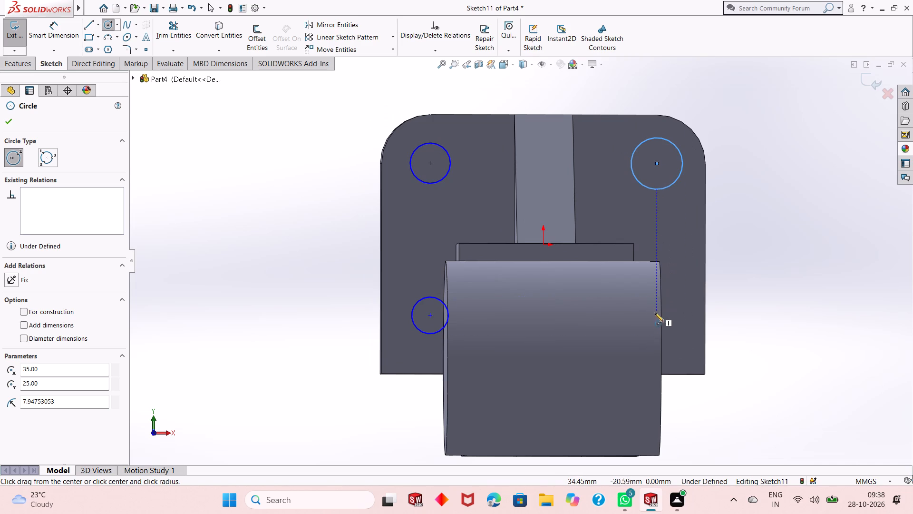
pyautogui.click(655, 326)
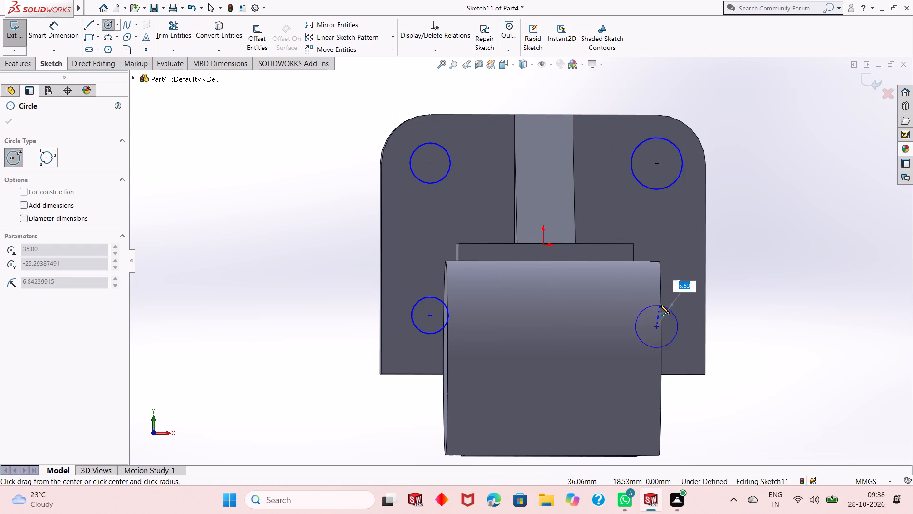
pyautogui.click(660, 305)
pyautogui.rightClick(244, 201)
pyautogui.click(260, 211)
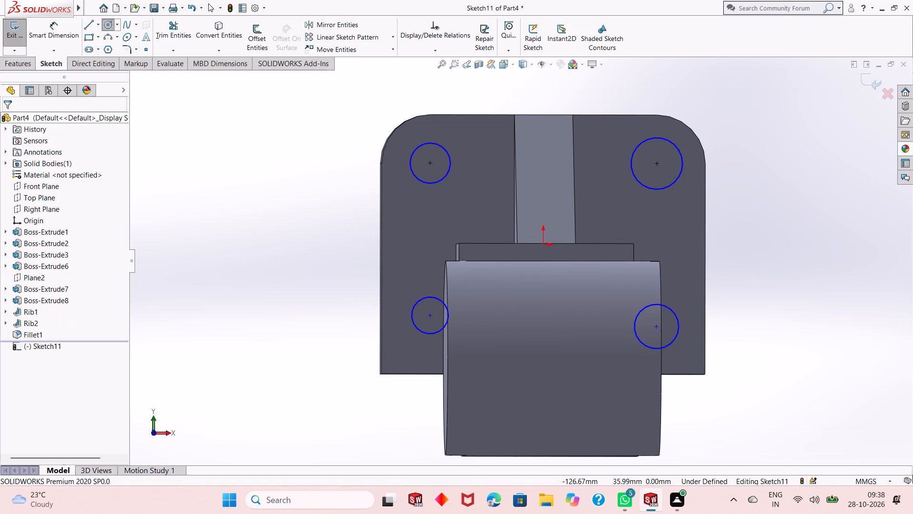
# Dimension the upper circle on the negative X side of the block with a 15 mm diameter.
pyautogui.click(52, 43)
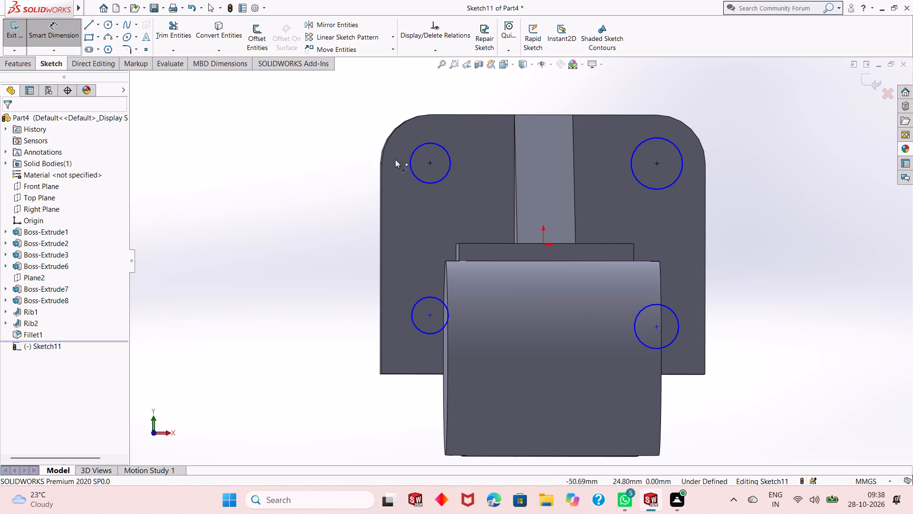
pyautogui.click(409, 171)
pyautogui.click(321, 222)
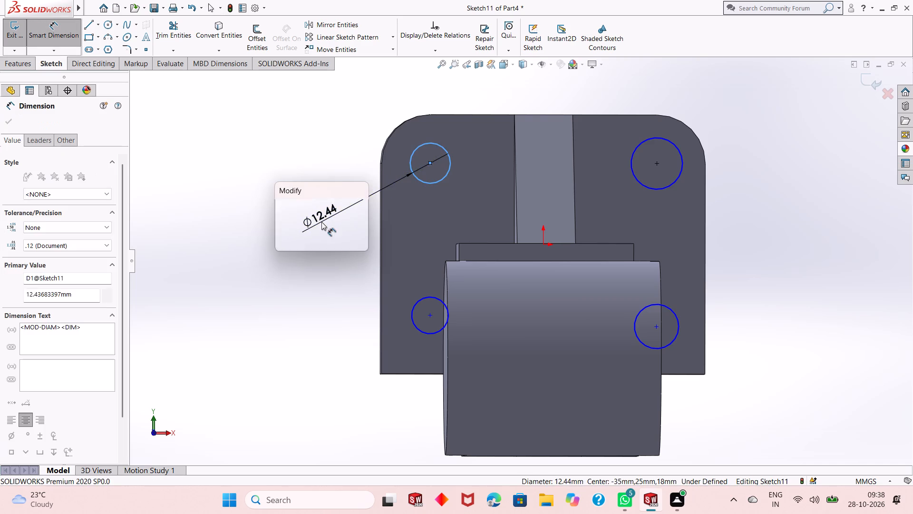
pyautogui.write('15')
pyautogui.press('Return')
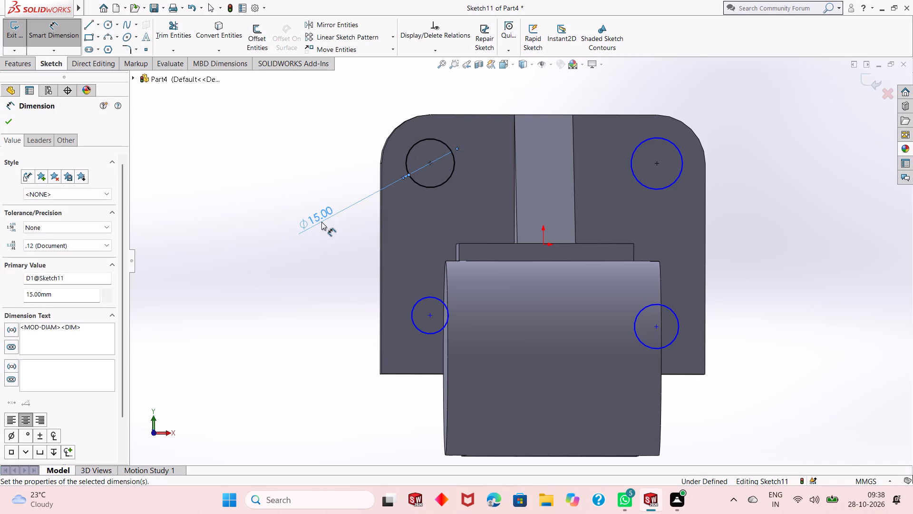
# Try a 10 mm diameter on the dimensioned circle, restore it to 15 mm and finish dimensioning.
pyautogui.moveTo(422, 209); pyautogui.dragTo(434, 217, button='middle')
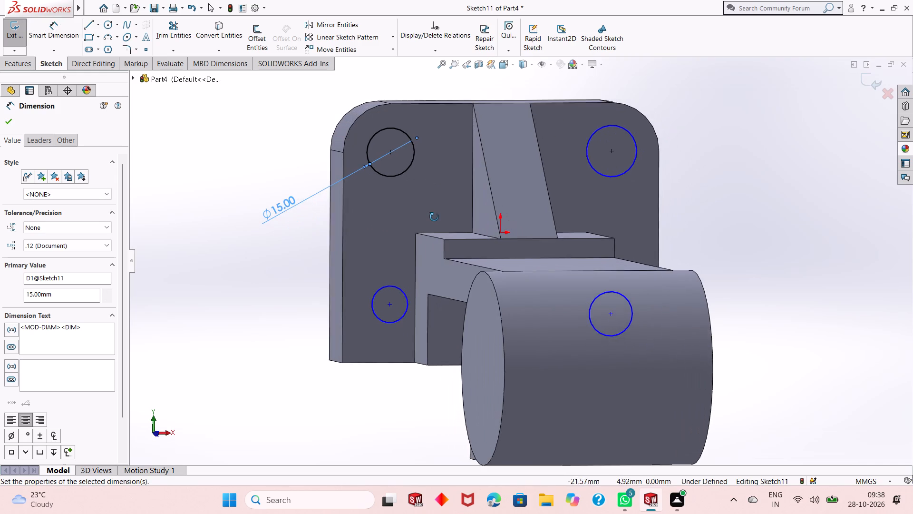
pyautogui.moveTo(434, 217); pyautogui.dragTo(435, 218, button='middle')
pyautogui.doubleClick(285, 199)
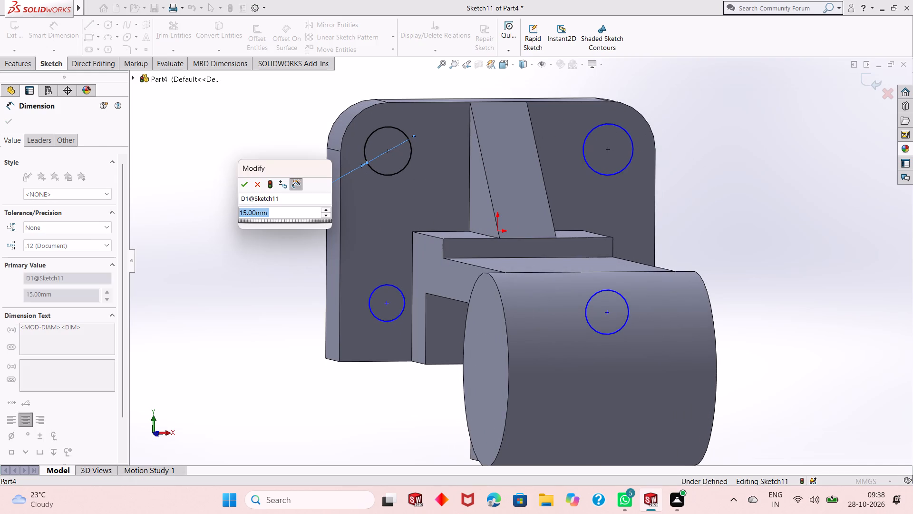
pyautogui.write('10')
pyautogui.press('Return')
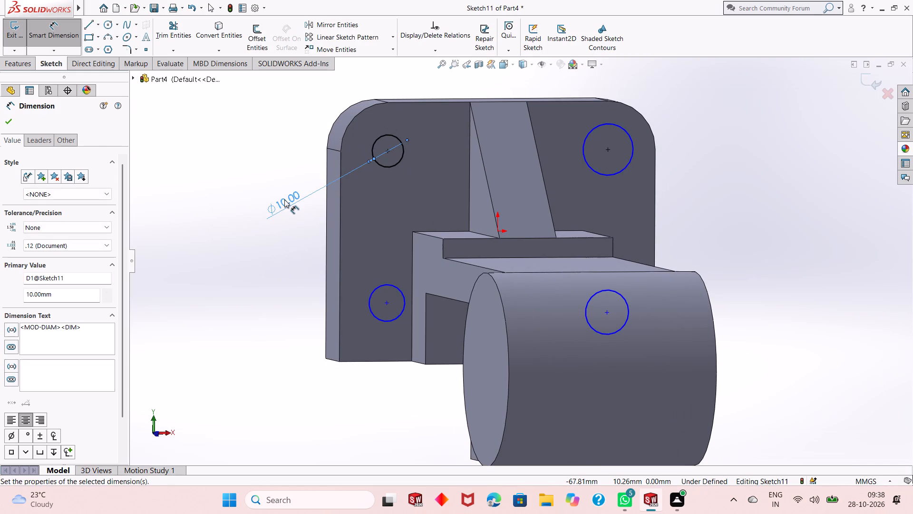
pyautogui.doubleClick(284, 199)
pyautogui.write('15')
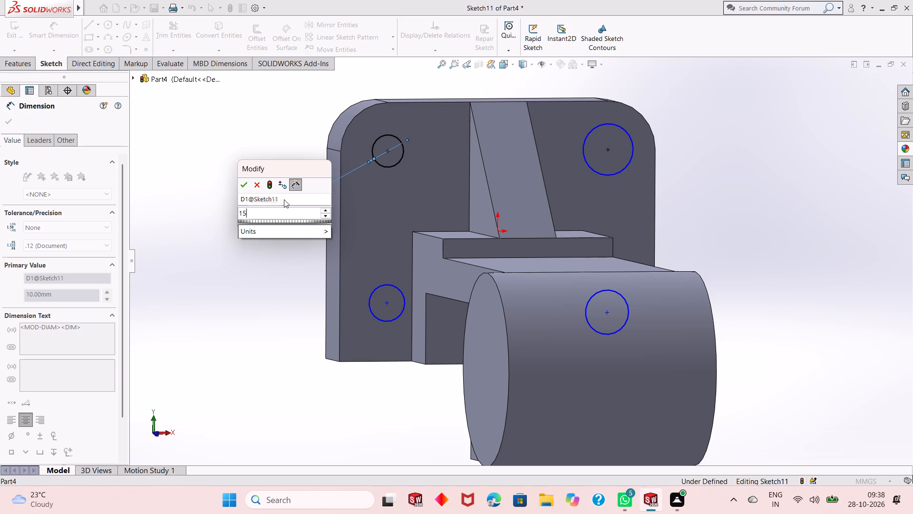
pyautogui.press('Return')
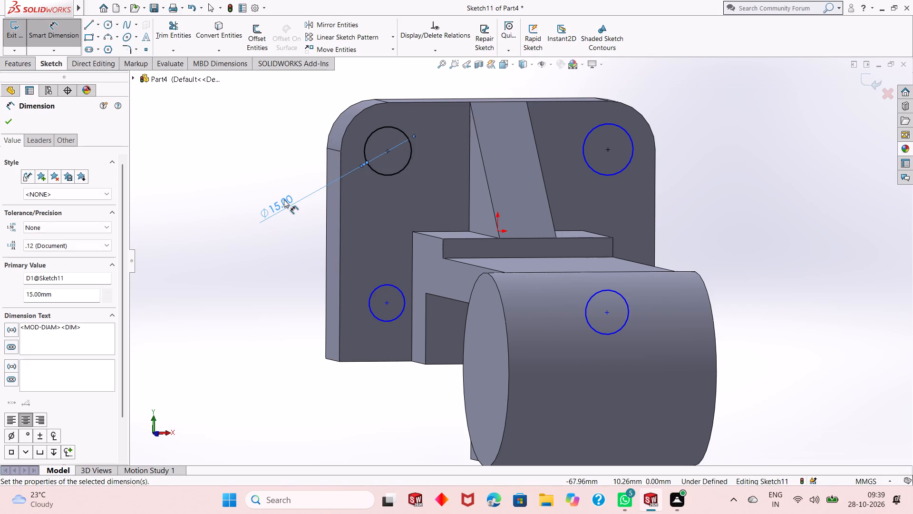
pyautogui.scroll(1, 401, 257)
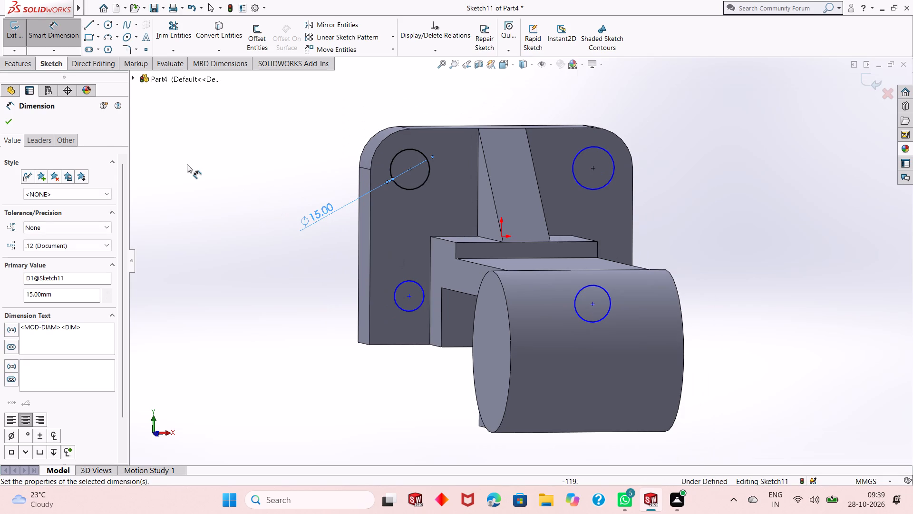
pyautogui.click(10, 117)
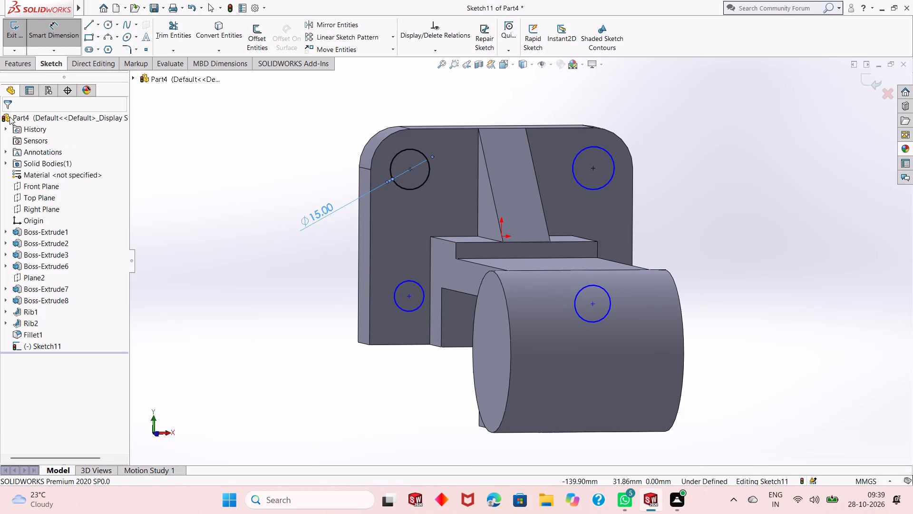
# Apply an Equal relation to all four circles, including the 15 mm dimensioned one.
pyautogui.click(397, 188)
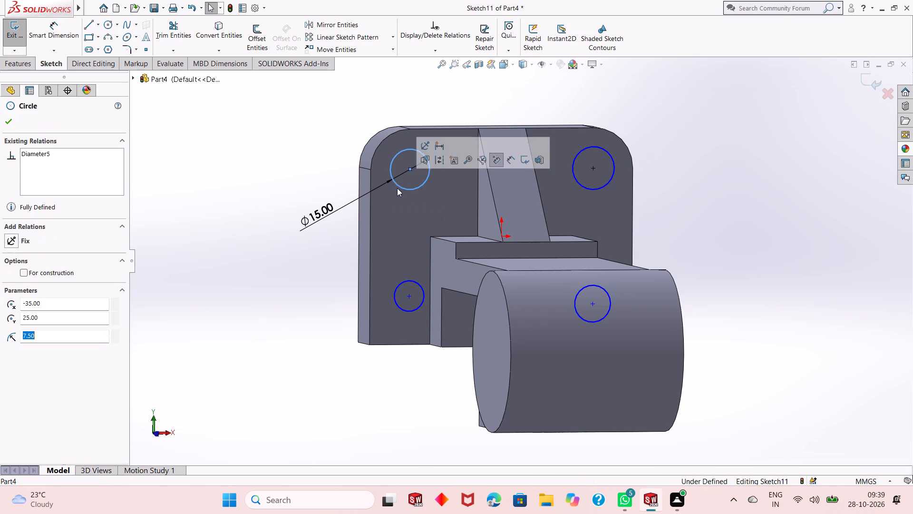
pyautogui.keyDown('ctrl'); pyautogui.click(410, 281); pyautogui.keyUp('ctrl')
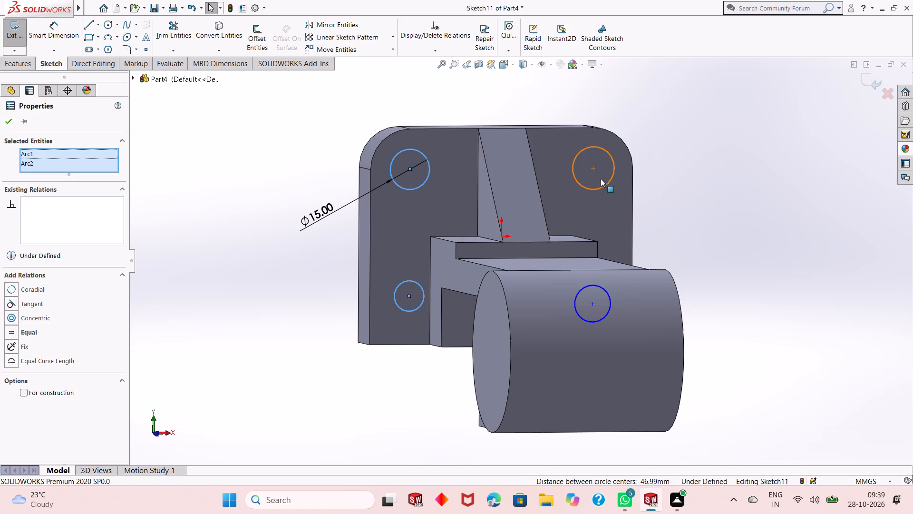
pyautogui.keyDown('ctrl'); pyautogui.click(592, 188); pyautogui.keyUp('ctrl')
pyautogui.keyDown('ctrl'); pyautogui.click(592, 284); pyautogui.keyUp('ctrl')
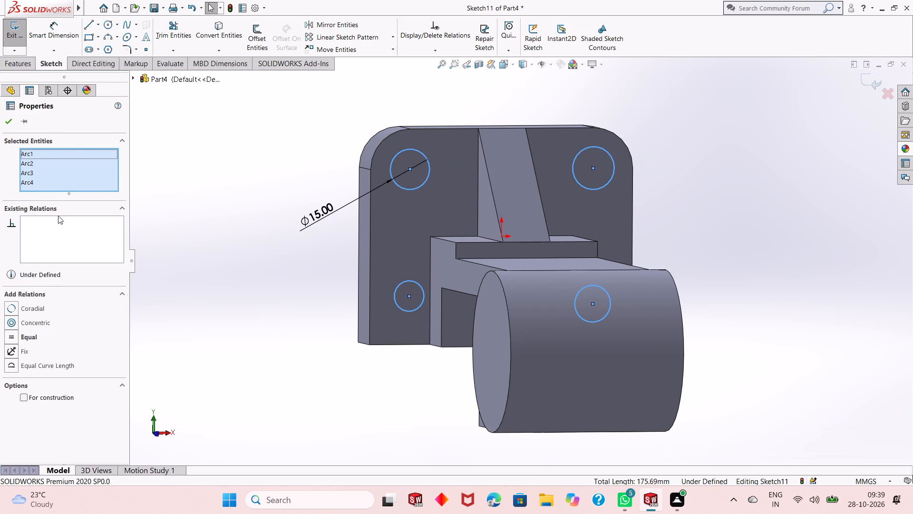
pyautogui.click(11, 339)
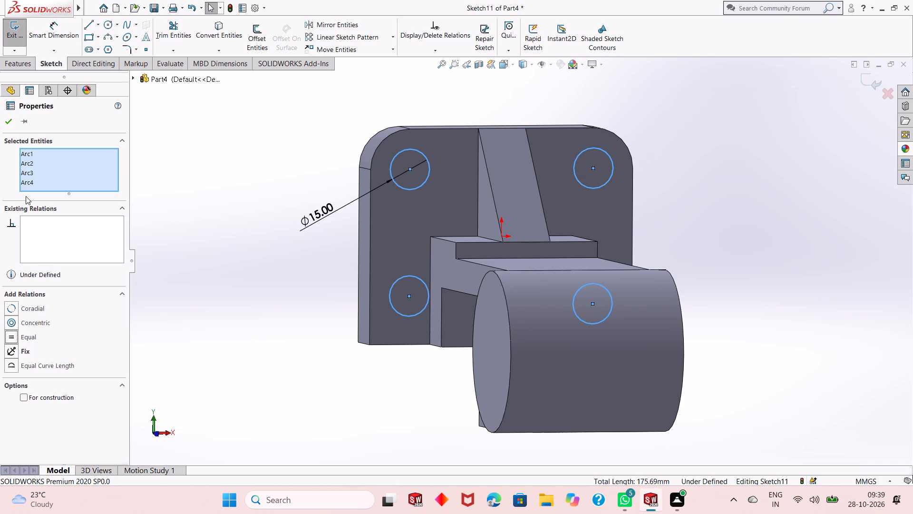
pyautogui.click(7, 122)
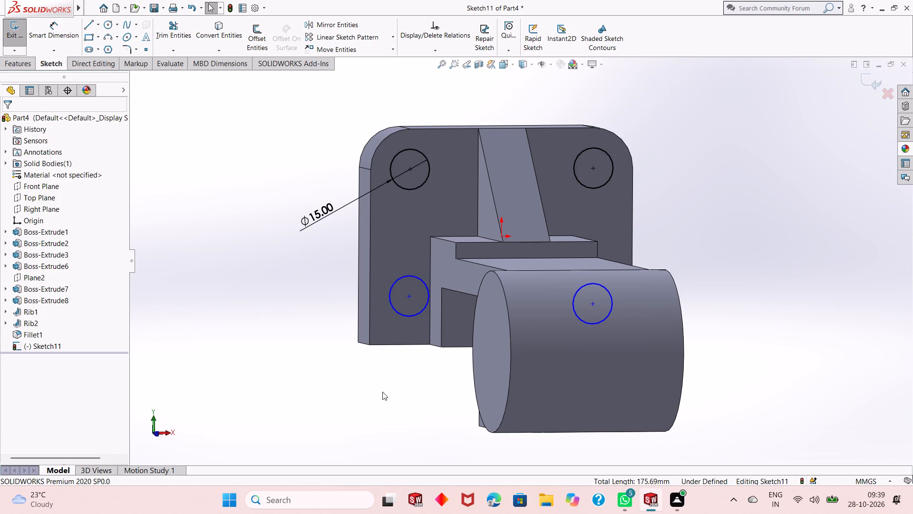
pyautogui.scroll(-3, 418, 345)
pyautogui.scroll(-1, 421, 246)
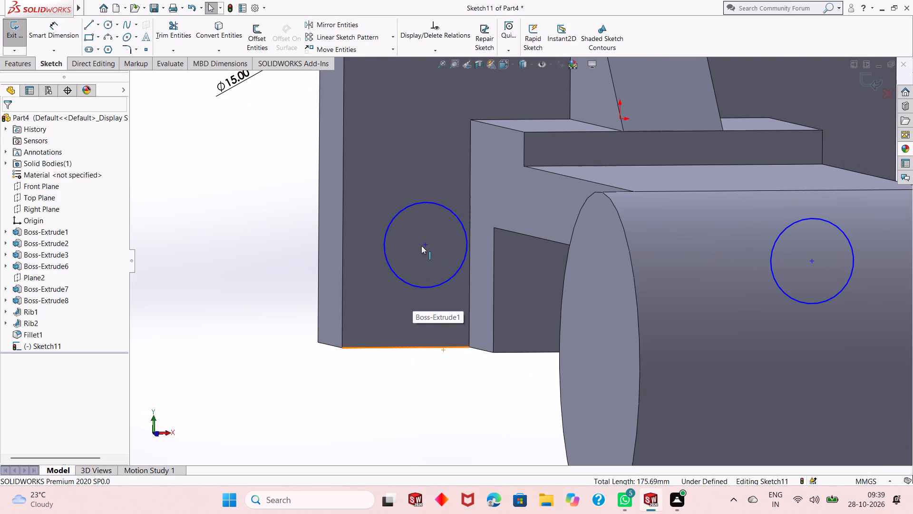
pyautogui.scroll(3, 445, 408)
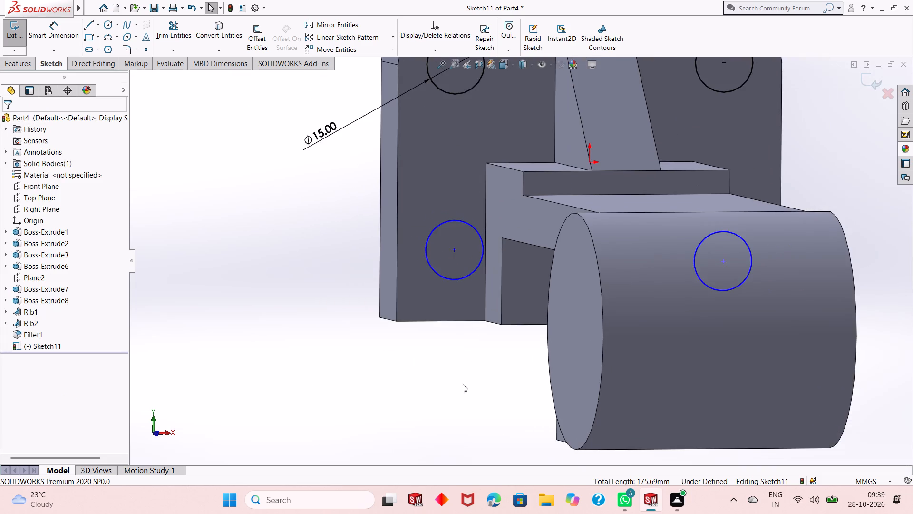
# Add Vertical relations between the upper and lower circle centres on each side of the rib.
pyautogui.scroll(1, 463, 384)
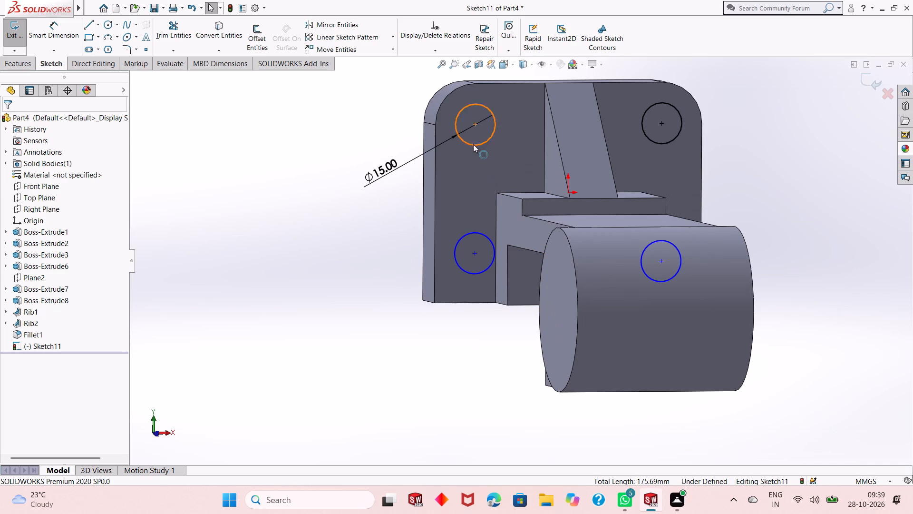
pyautogui.click(476, 126)
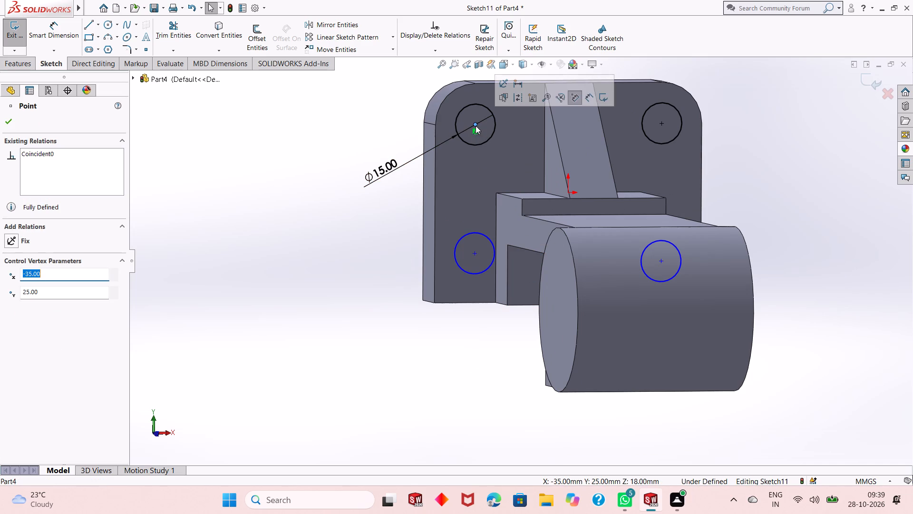
pyautogui.keyDown('ctrl'); pyautogui.click(475, 253); pyautogui.keyUp('ctrl')
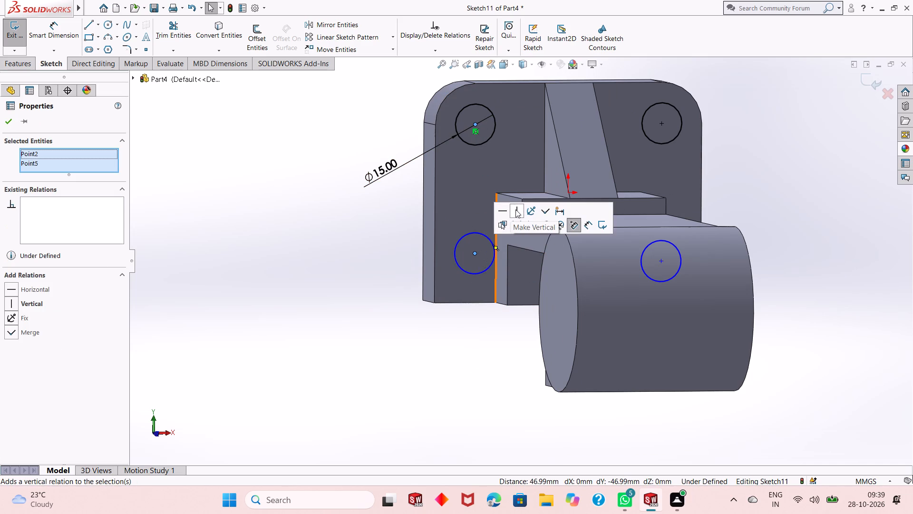
pyautogui.click(515, 210)
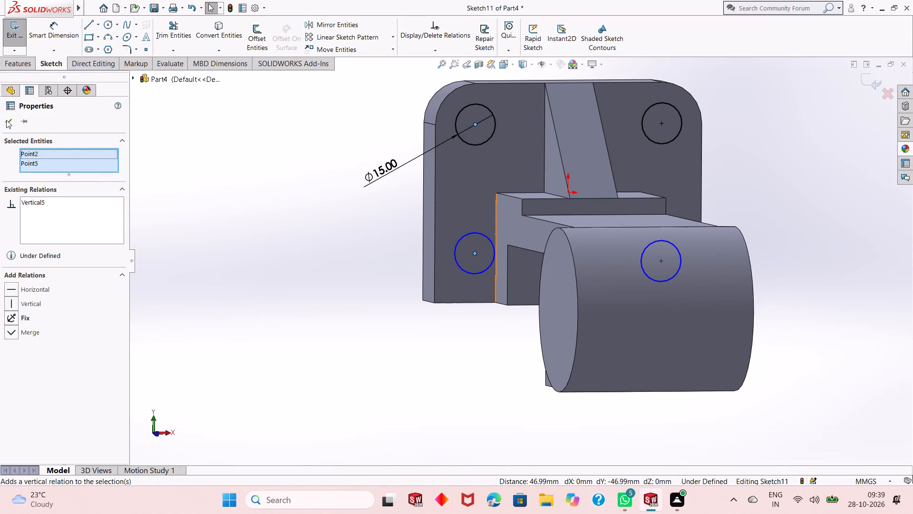
pyautogui.click(6, 120)
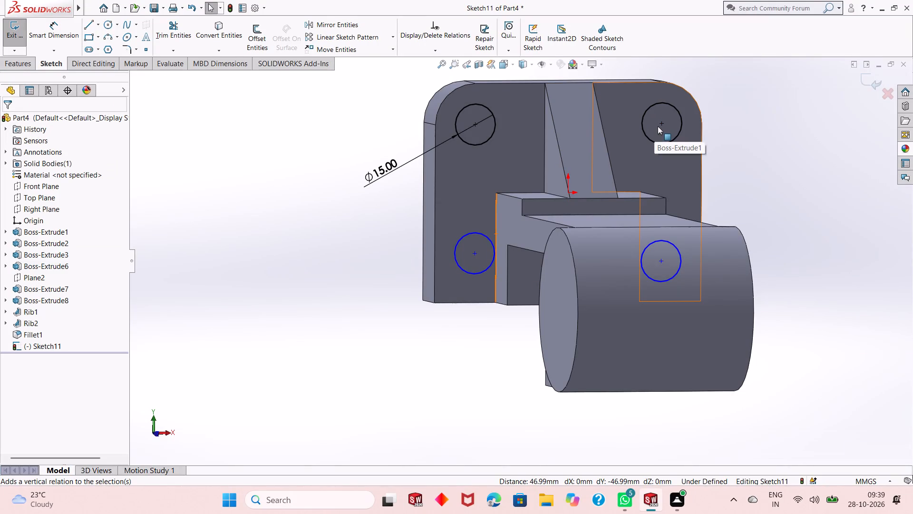
pyautogui.click(661, 125)
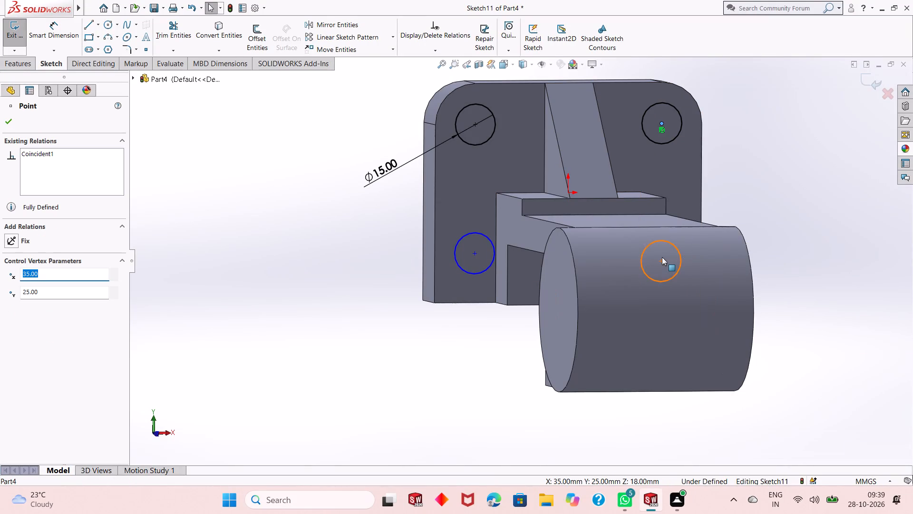
pyautogui.keyDown('ctrl'); pyautogui.click(660, 261); pyautogui.keyUp('ctrl')
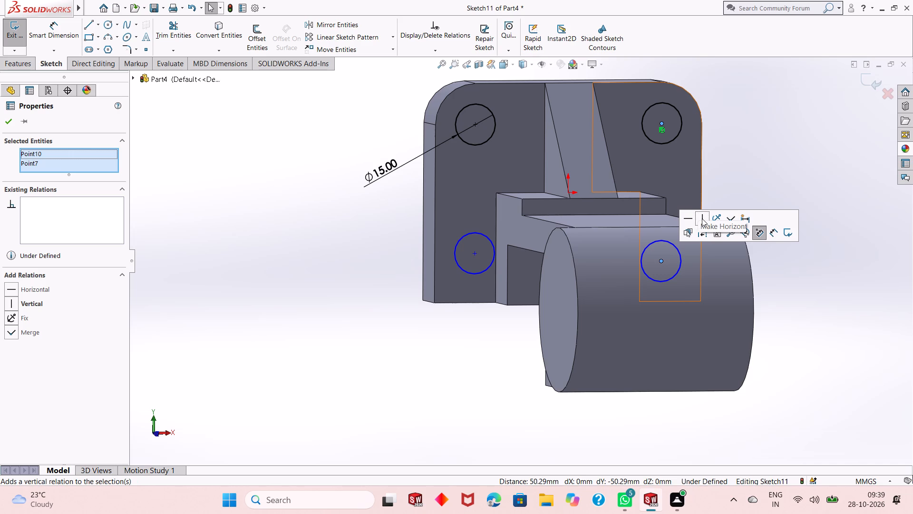
pyautogui.click(702, 218)
pyautogui.click(6, 122)
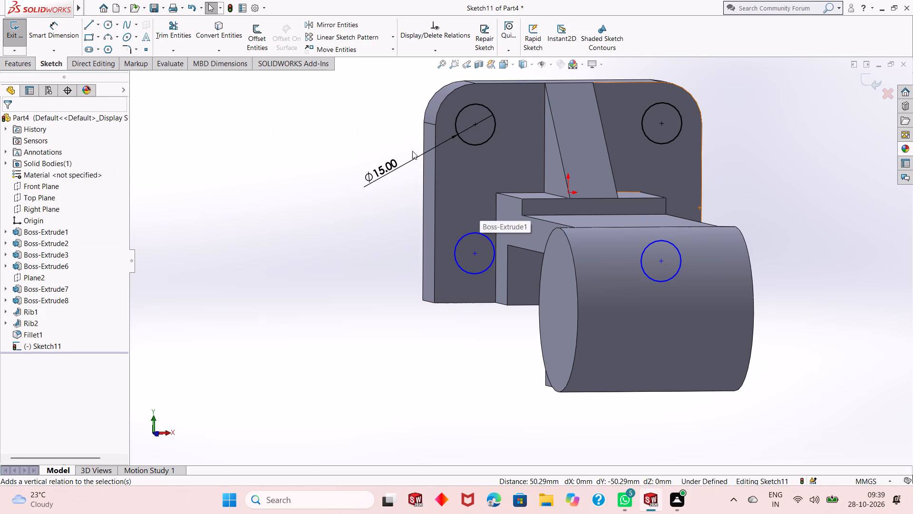
# Dimension the lower circle's centre on the negative X side at 15 mm from the block's bottom edge.
pyautogui.click(68, 34)
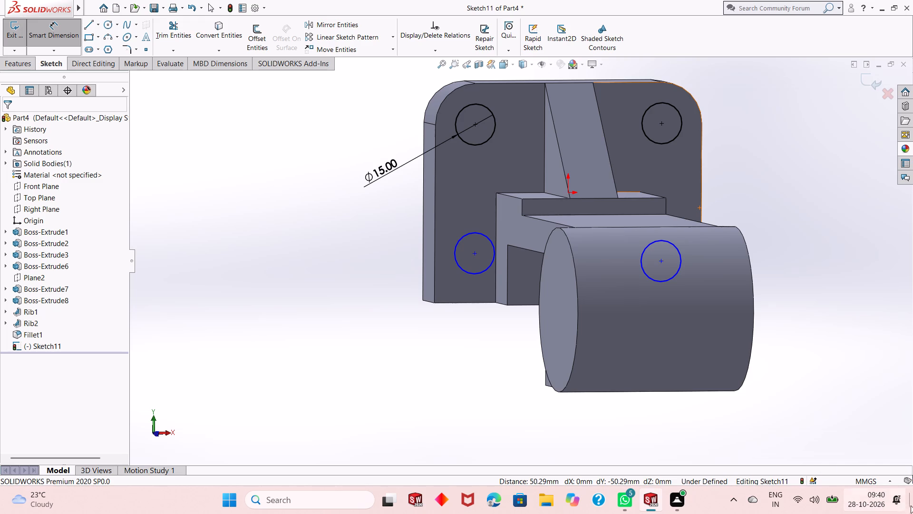
pyautogui.click(475, 254)
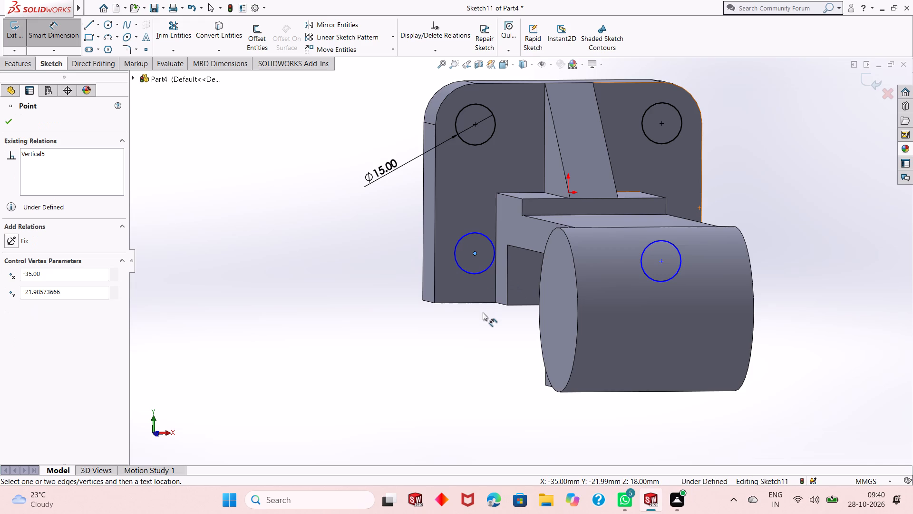
pyautogui.click(478, 302)
pyautogui.click(322, 305)
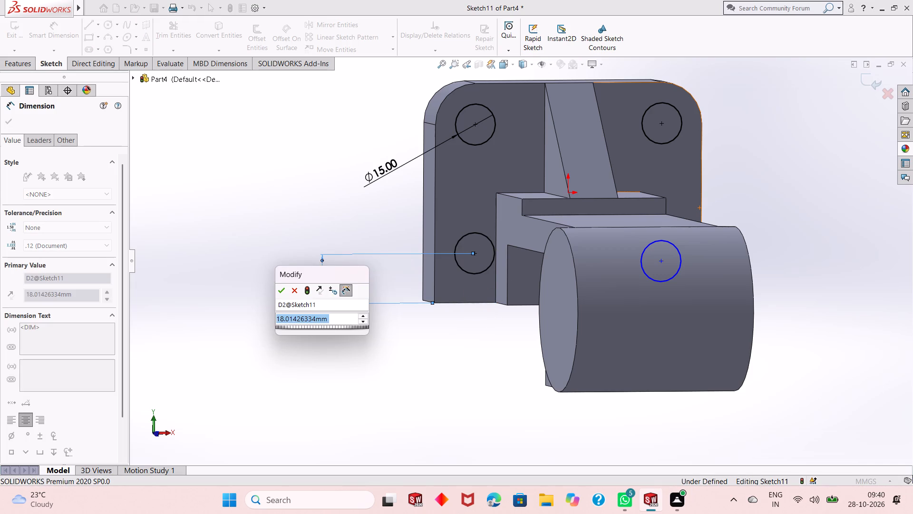
pyautogui.write('15')
pyautogui.press('Return')
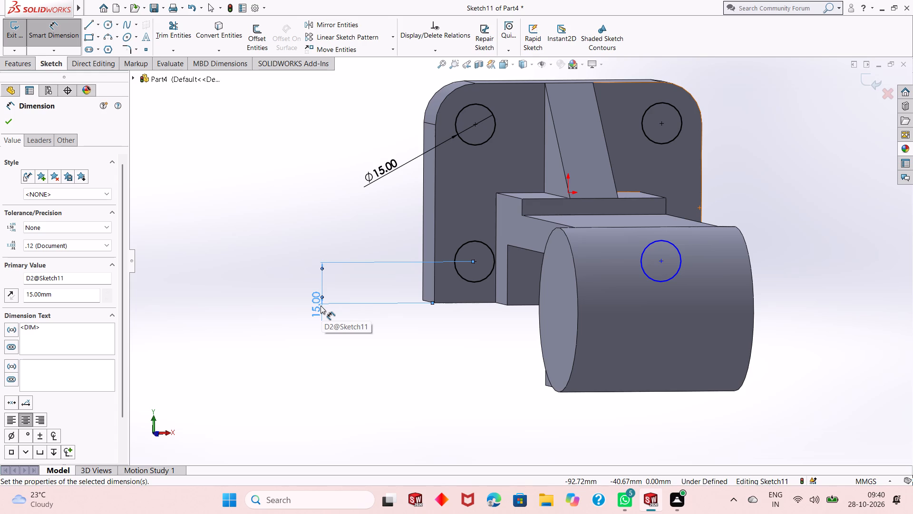
pyautogui.rightClick(292, 216)
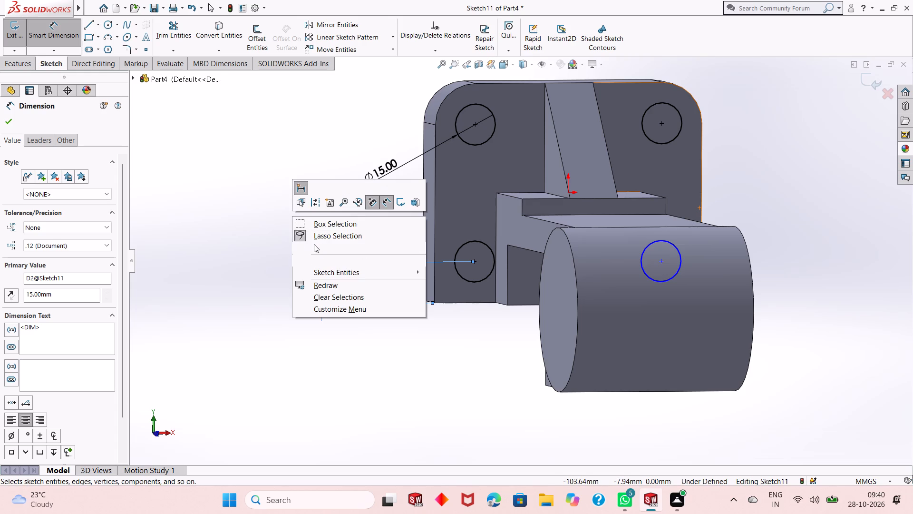
pyautogui.click(314, 244)
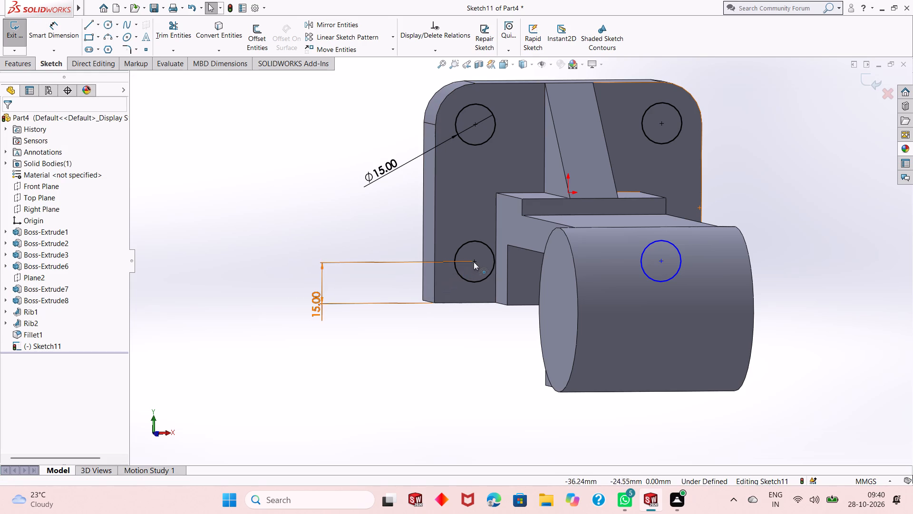
# Add a Horizontal relation between the centres of the two lower circles.
pyautogui.keyDown('ctrl'); pyautogui.click(474, 262); pyautogui.keyUp('ctrl')
pyautogui.keyDown('ctrl'); pyautogui.click(659, 263); pyautogui.keyUp('ctrl')
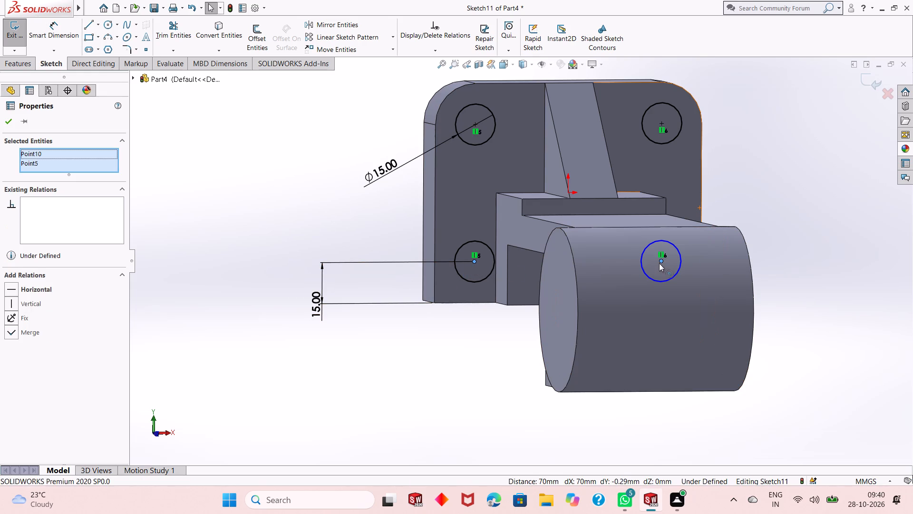
pyautogui.click(691, 221)
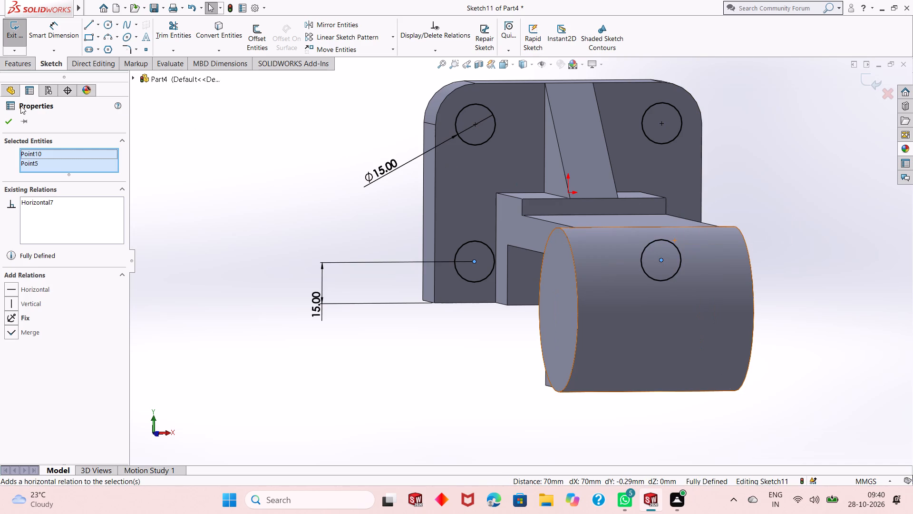
pyautogui.click(12, 126)
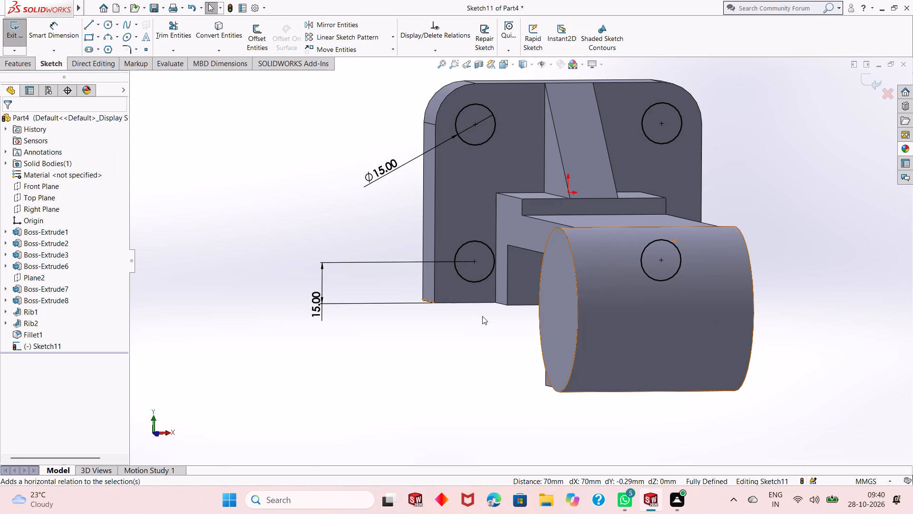
# Cut-extrude the four circles through the upright block with a Blind depth of 54 mm.
pyautogui.moveTo(487, 316); pyautogui.dragTo(484, 295, button='middle')
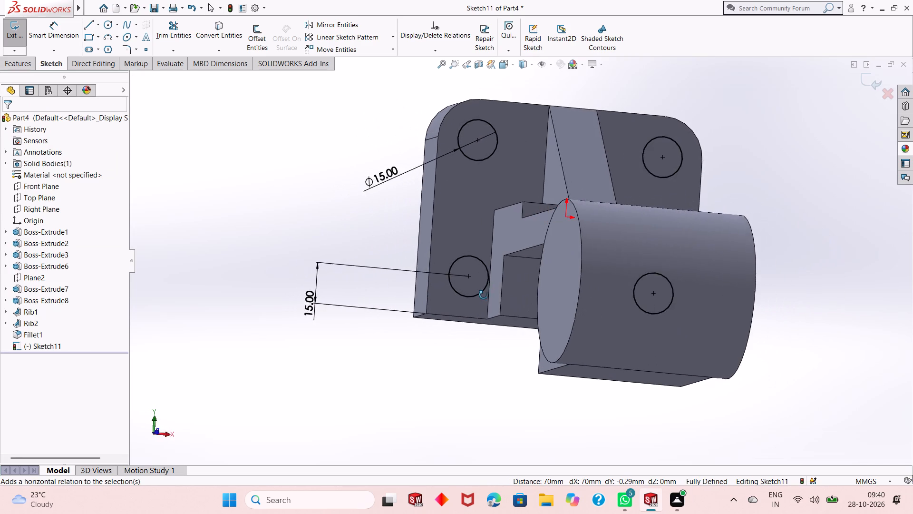
pyautogui.moveTo(484, 295); pyautogui.dragTo(456, 316, button='middle')
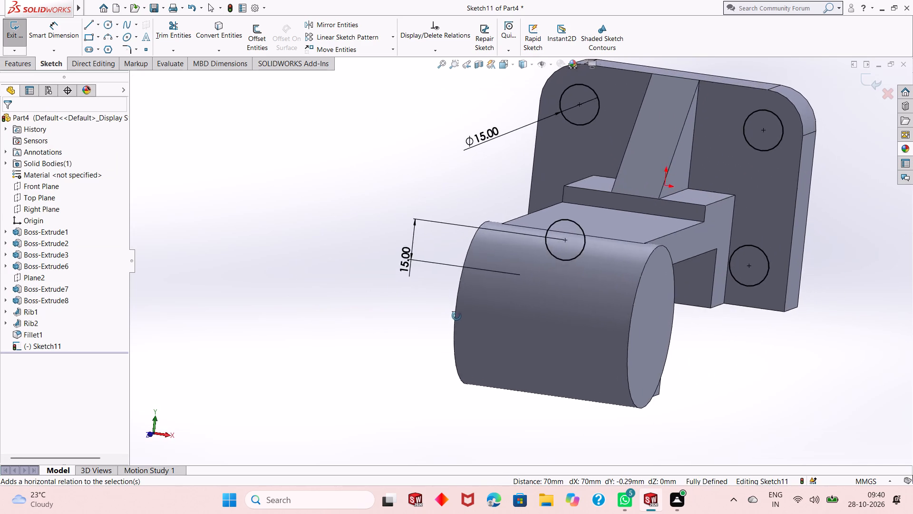
pyautogui.moveTo(456, 316); pyautogui.dragTo(459, 310, button='middle')
pyautogui.moveTo(462, 303); pyautogui.dragTo(511, 308, button='middle')
pyautogui.scroll(2, 497, 295)
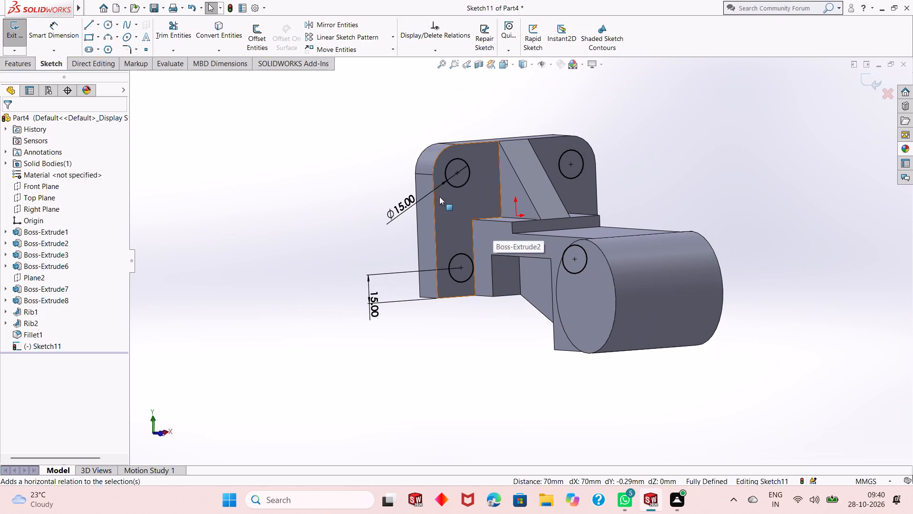
pyautogui.click(24, 61)
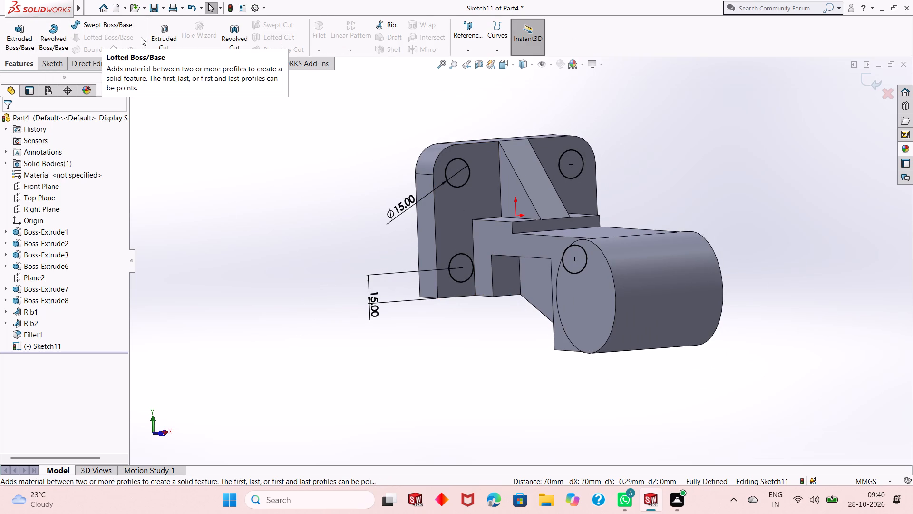
pyautogui.click(159, 35)
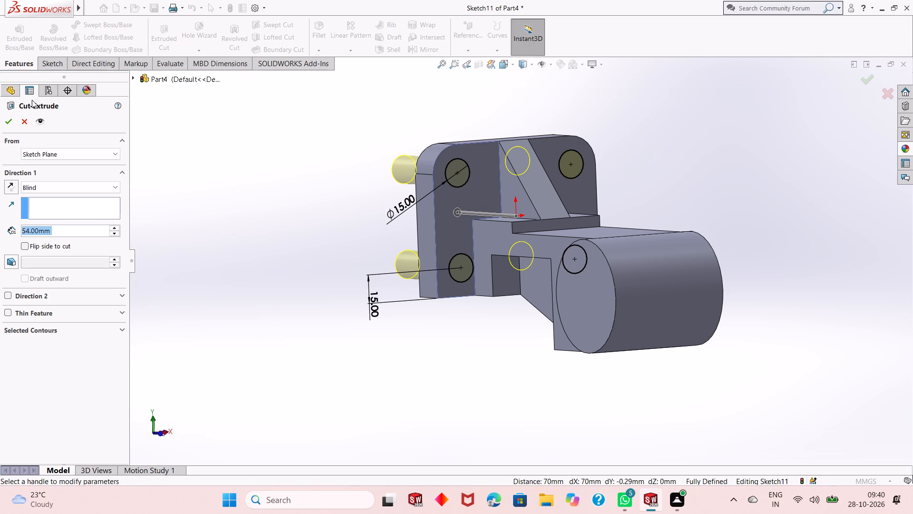
pyautogui.click(6, 123)
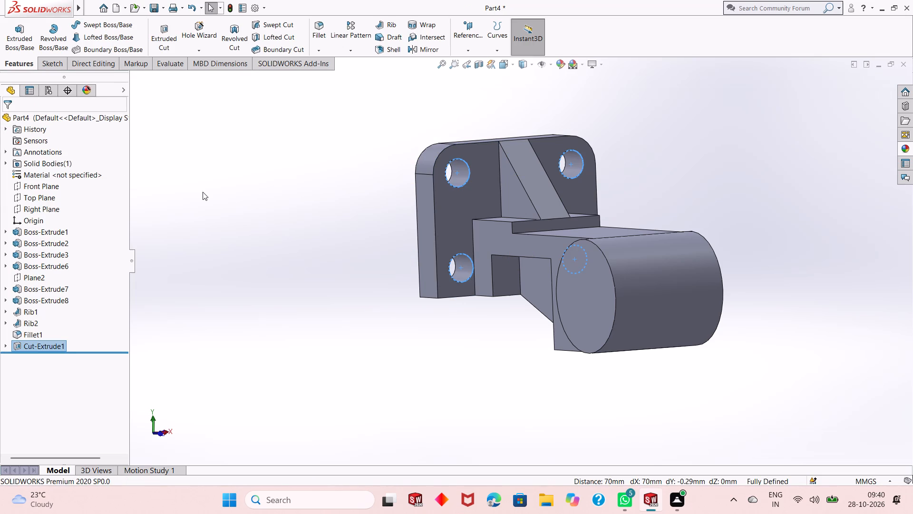
pyautogui.click(298, 240)
# Inspect the cut holes in the upright block, especially how close the lower hole sits to the adjoining boss.
pyautogui.scroll(-1, 512, 217)
pyautogui.scroll(-2, 485, 253)
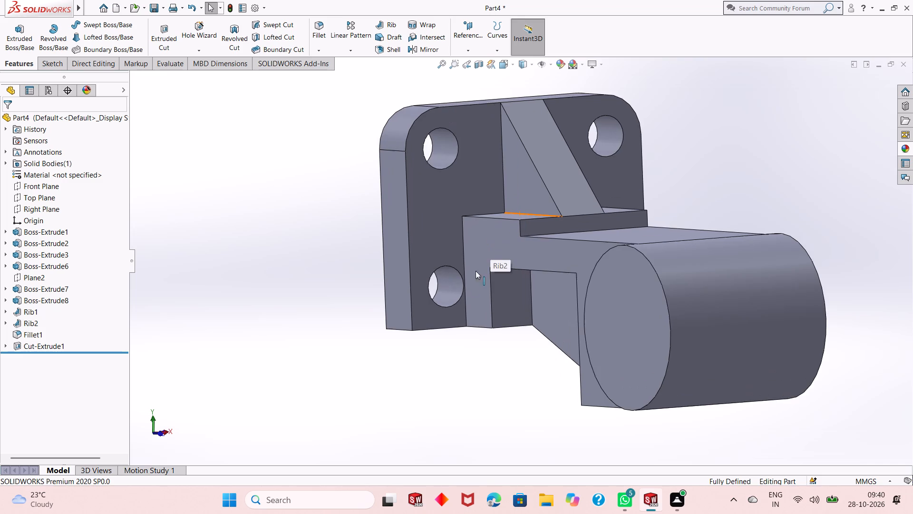
pyautogui.scroll(-6, 455, 293)
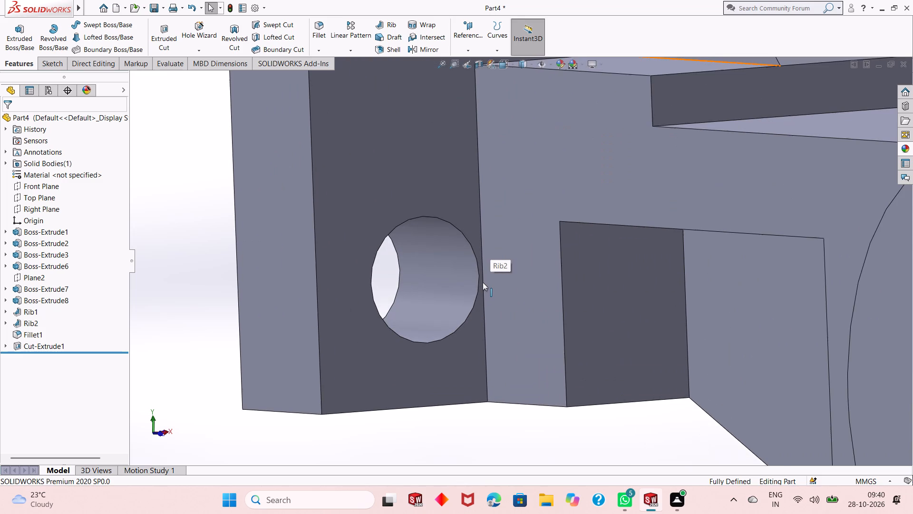
pyautogui.scroll(1, 474, 331)
pyautogui.scroll(-3, 502, 277)
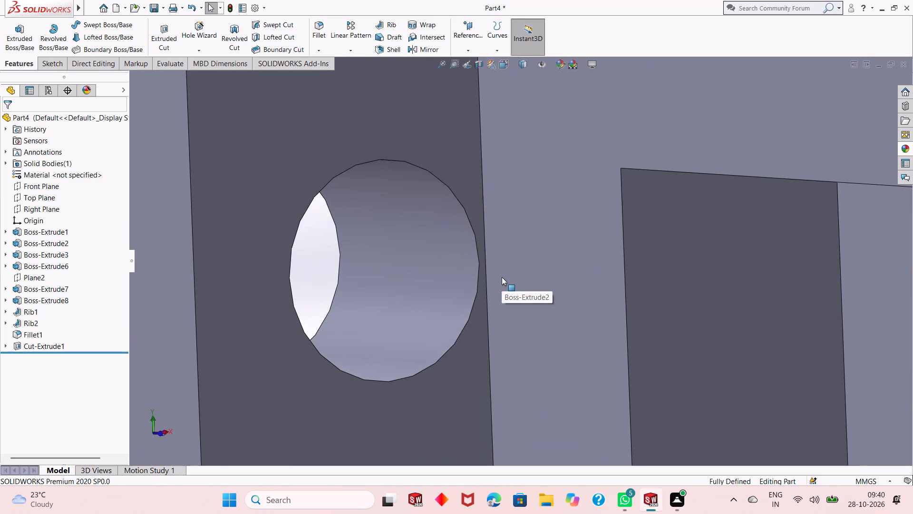
pyautogui.scroll(12, 433, 383)
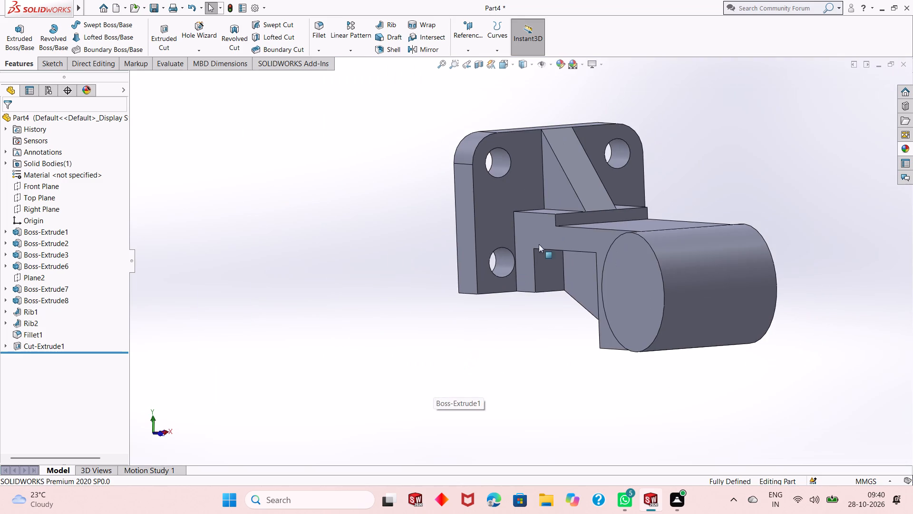
pyautogui.scroll(-2, 597, 177)
pyautogui.scroll(1, 566, 263)
pyautogui.moveTo(567, 265); pyautogui.dragTo(568, 268, button='middle')
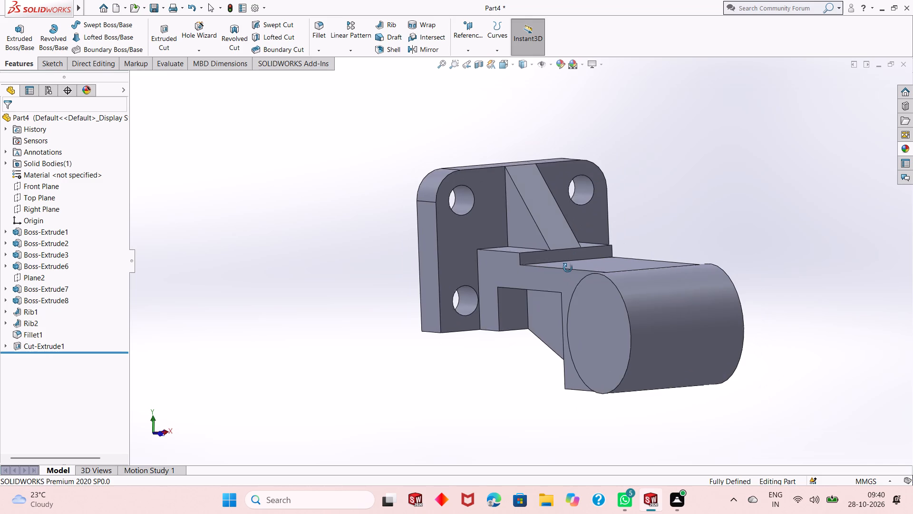
pyautogui.moveTo(568, 268); pyautogui.dragTo(563, 305, button='middle')
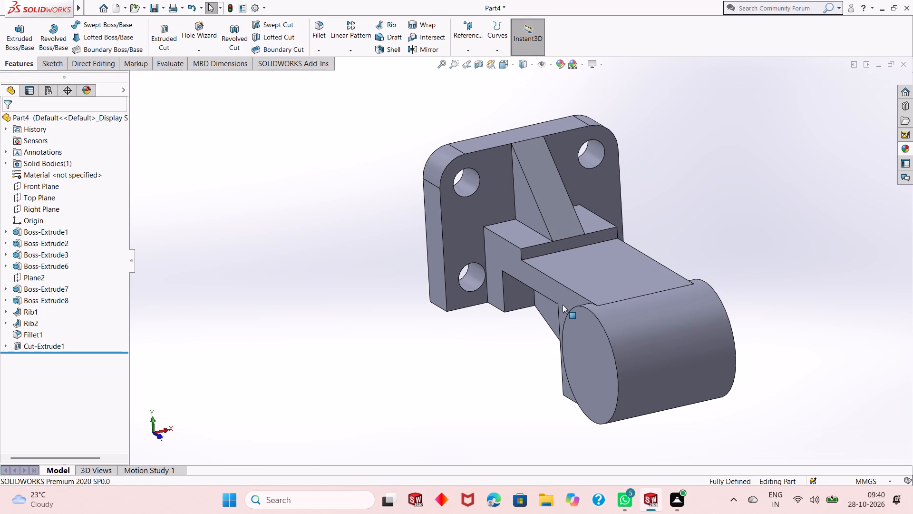
# Examine the dimensions of the boss through its top face beside the rib, on the negative X side.
pyautogui.scroll(-1, 576, 185)
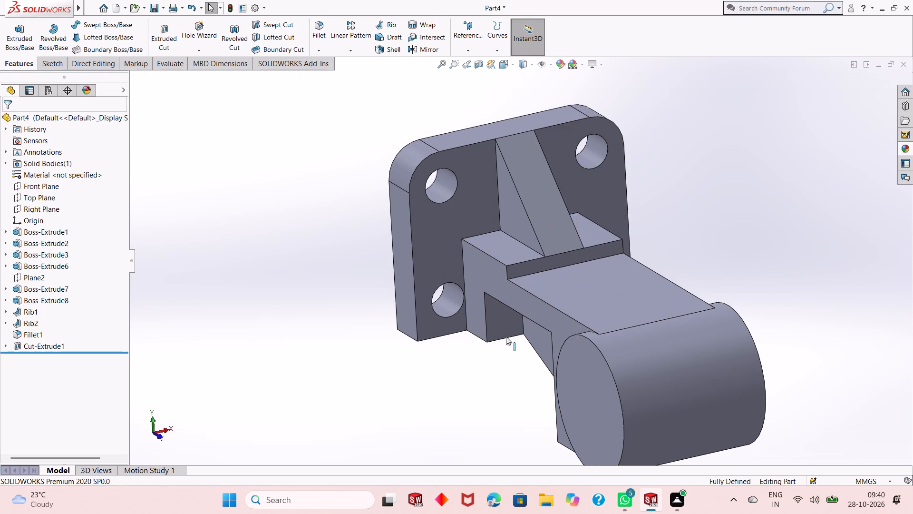
pyautogui.middleClick(490, 368)
pyautogui.moveTo(493, 381); pyautogui.dragTo(494, 392, button='middle')
pyautogui.scroll(-1, 584, 190)
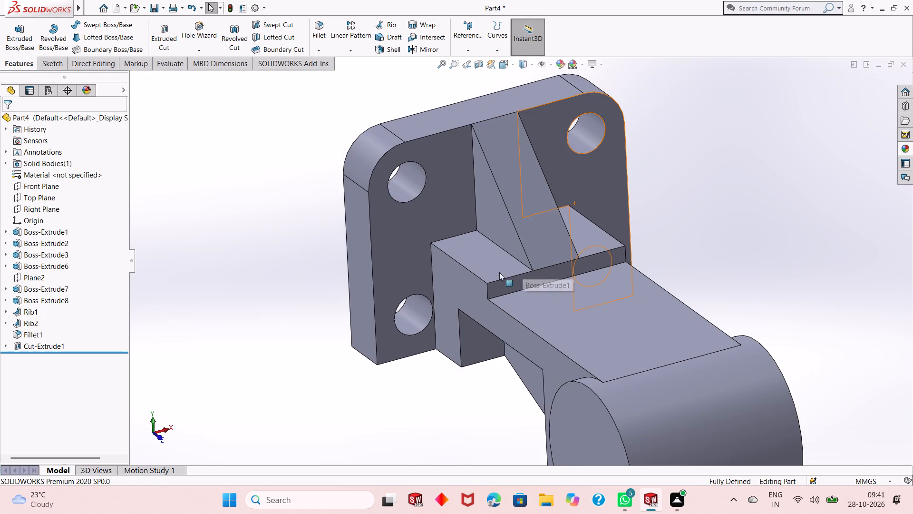
pyautogui.scroll(-2, 526, 215)
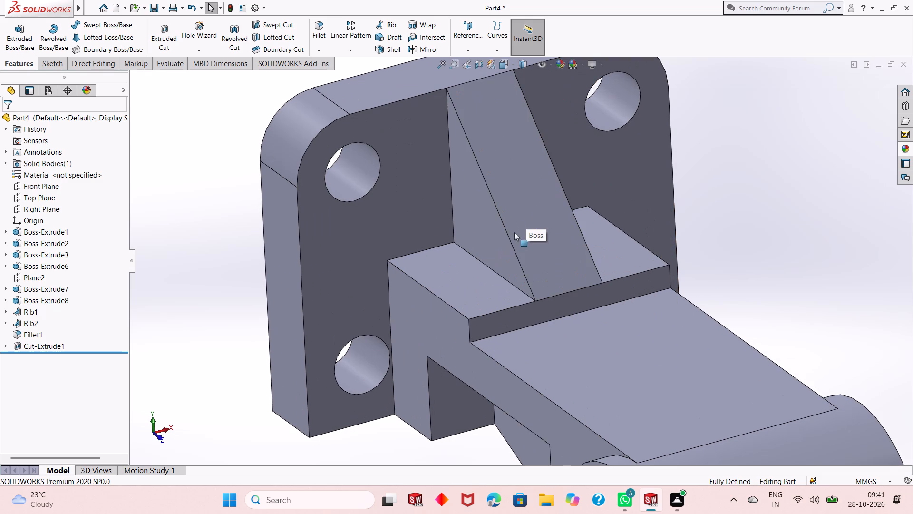
pyautogui.click(469, 281)
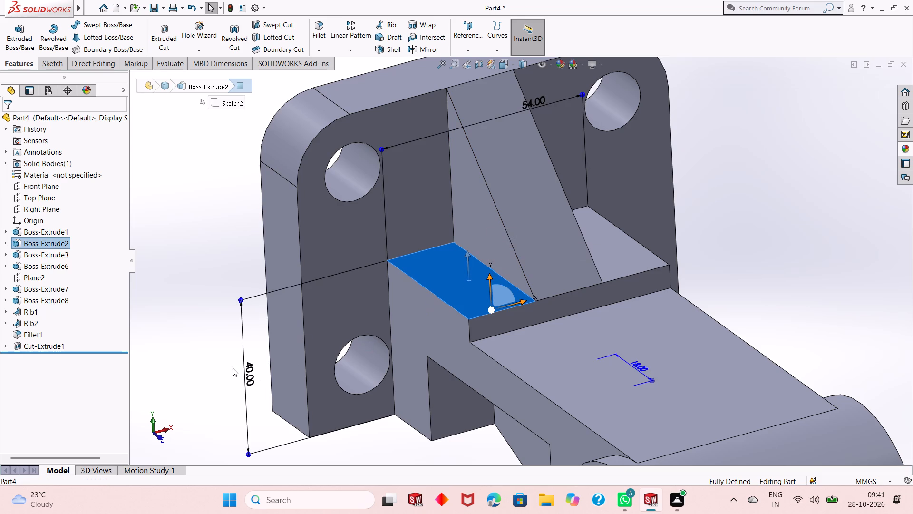
pyautogui.click(220, 280)
pyautogui.click(470, 279)
pyautogui.click(185, 199)
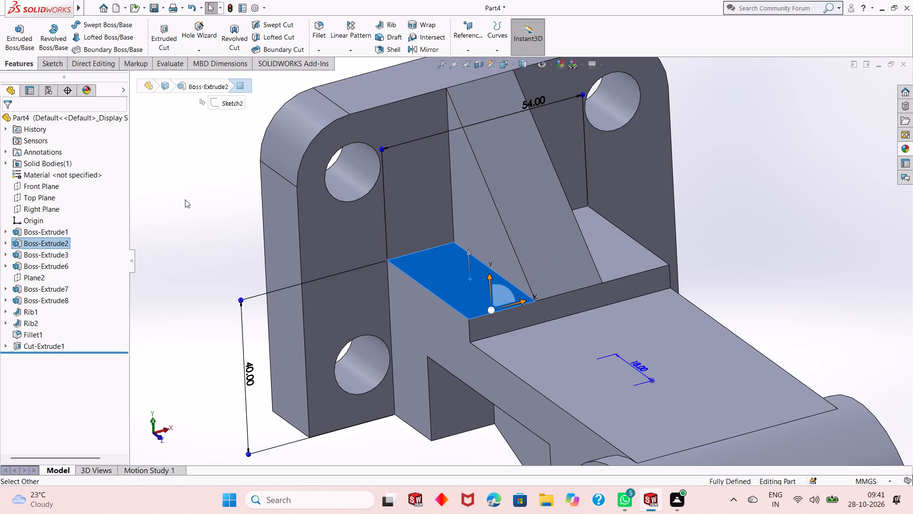
# Start a sketch on the boss's top face beside the rib, negative X side, and draw a circle about 11 mm in diameter.
pyautogui.click(437, 258)
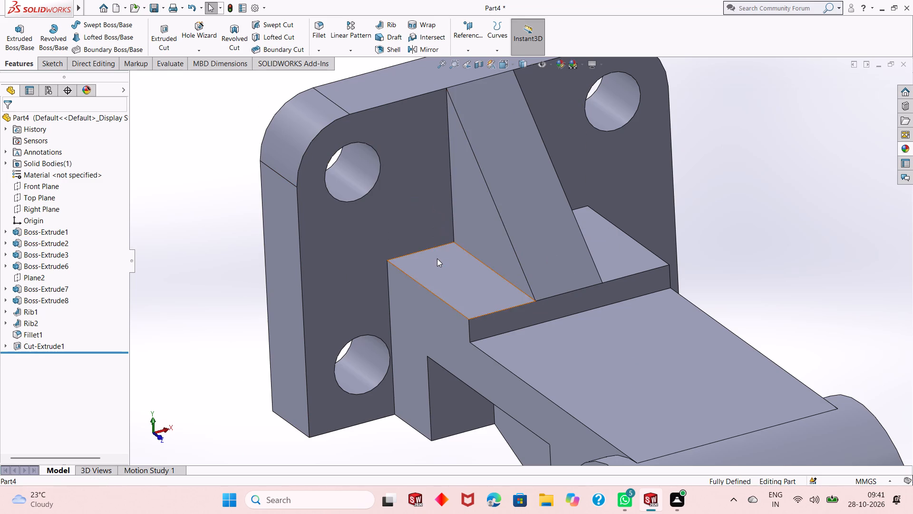
pyautogui.click(478, 232)
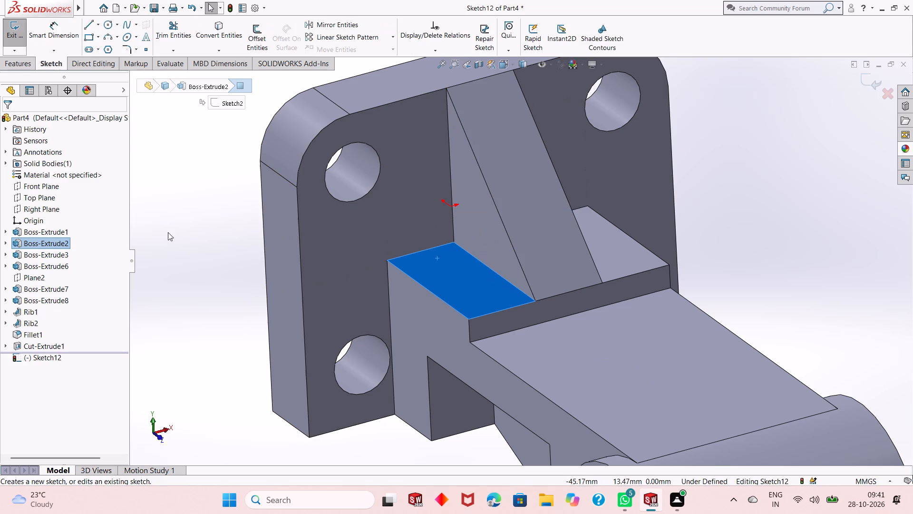
pyautogui.click(149, 233)
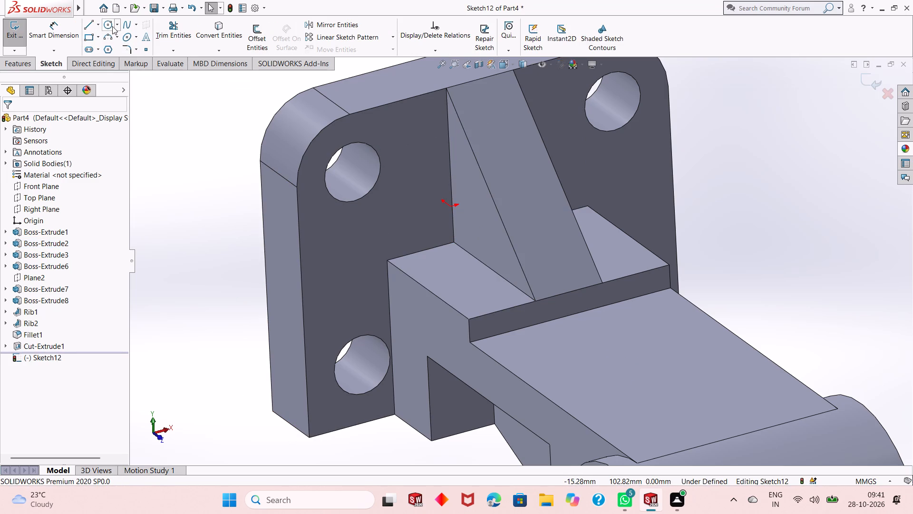
pyautogui.click(108, 26)
pyautogui.click(461, 278)
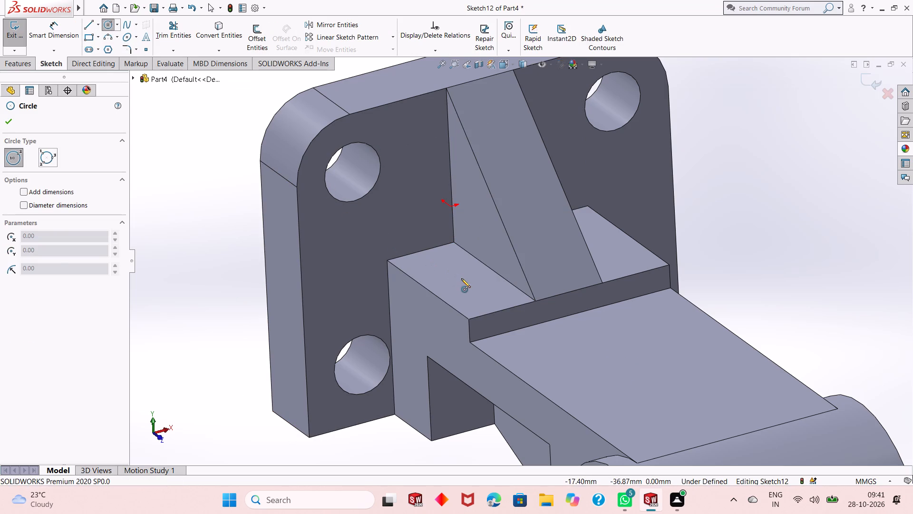
pyautogui.click(465, 288)
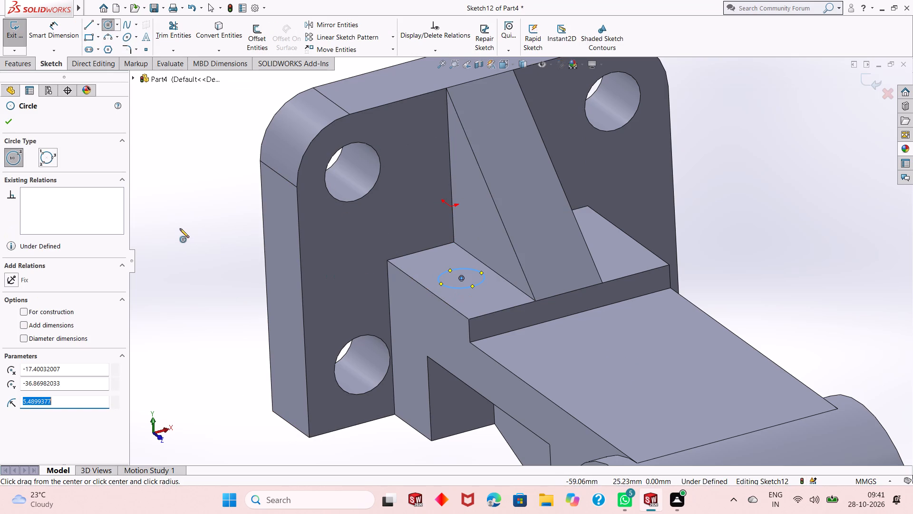
pyautogui.rightClick(180, 228)
pyautogui.click(196, 232)
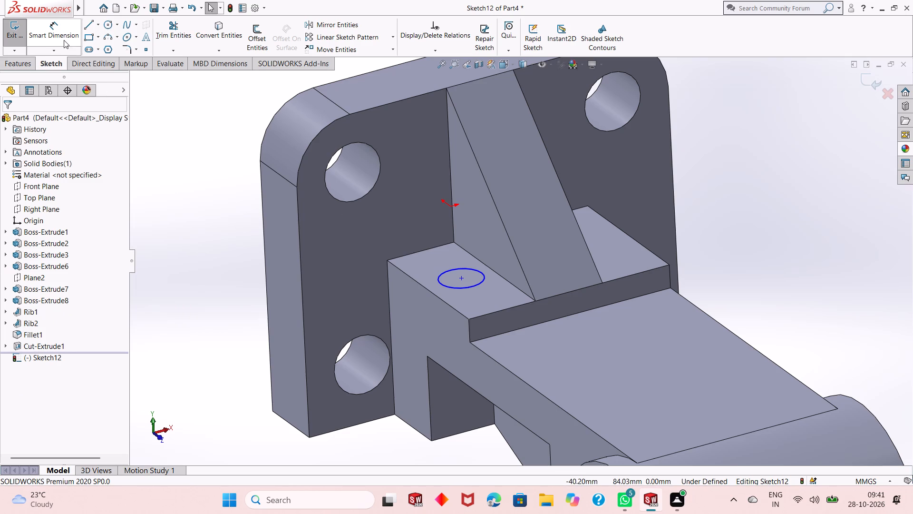
# Dimension the circle on the boss's top face to a diameter of 10 mm.
pyautogui.click(63, 37)
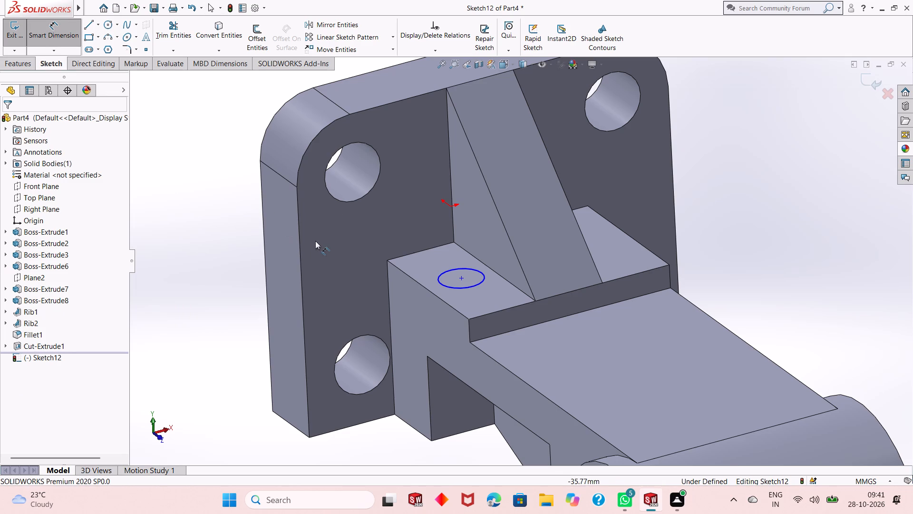
pyautogui.click(459, 288)
pyautogui.click(249, 407)
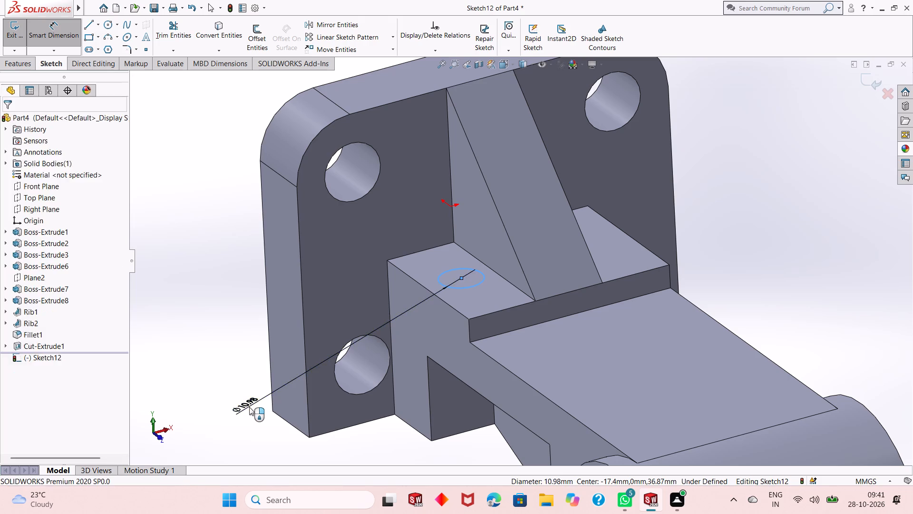
pyautogui.write('10')
pyautogui.press('Return')
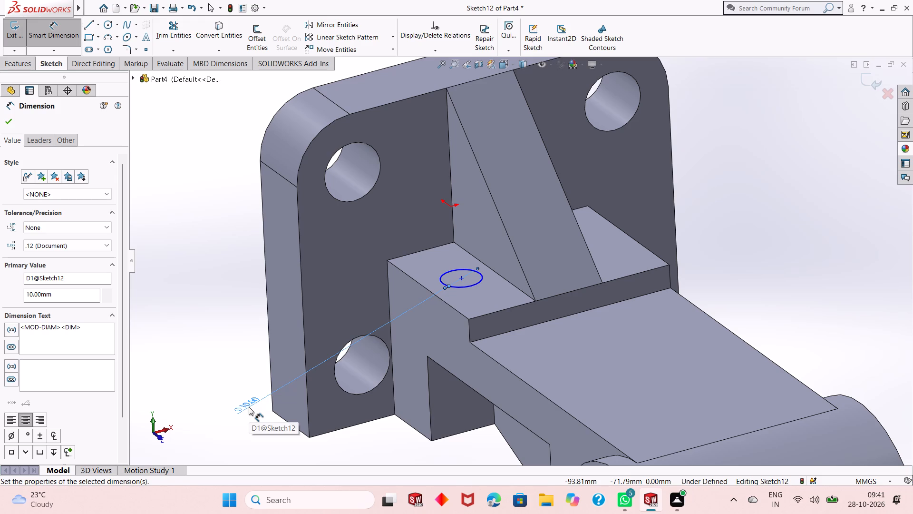
# View the sketch from the top and dimension the circle's centre 10 mm from the adjacent rib edge.
pyautogui.scroll(1, 363, 330)
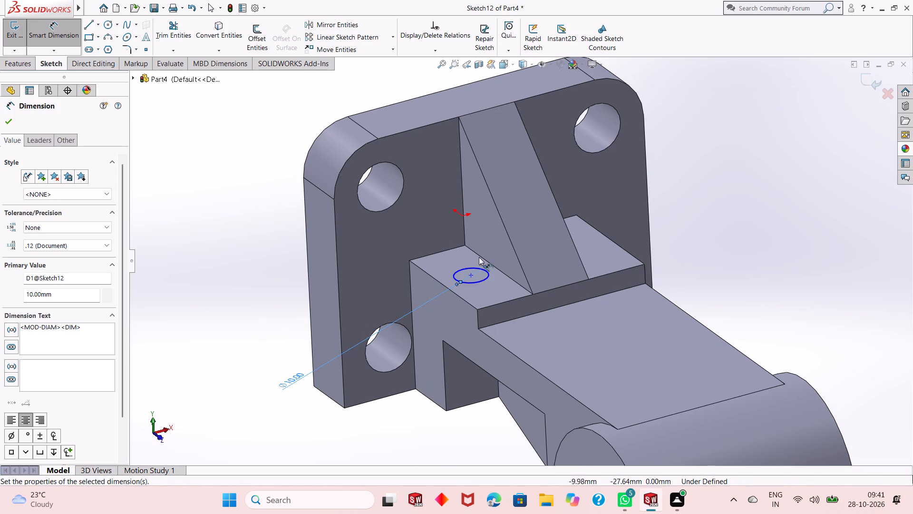
pyautogui.scroll(-4, 482, 259)
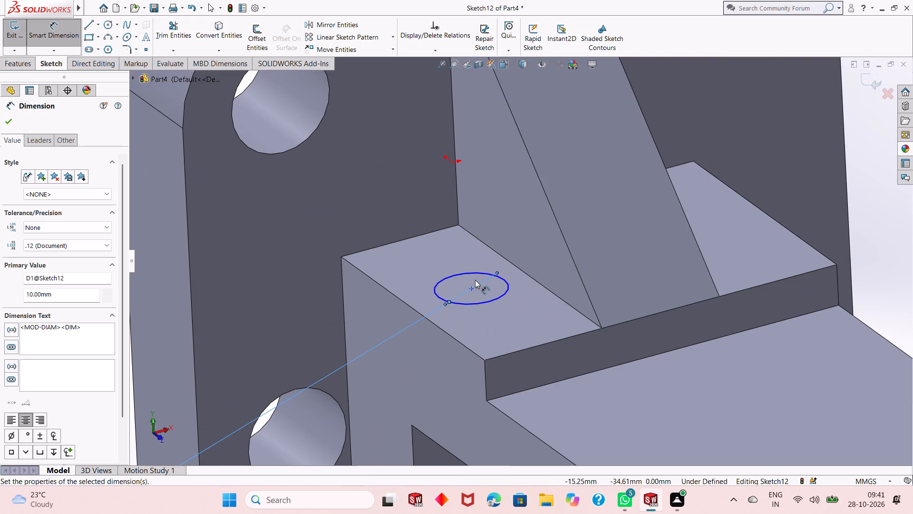
pyautogui.scroll(-1, 486, 327)
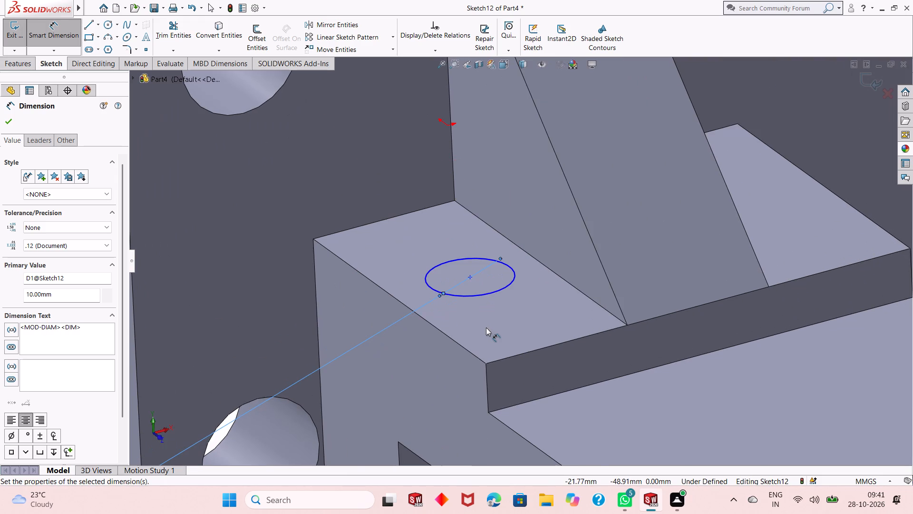
pyautogui.scroll(1, 486, 327)
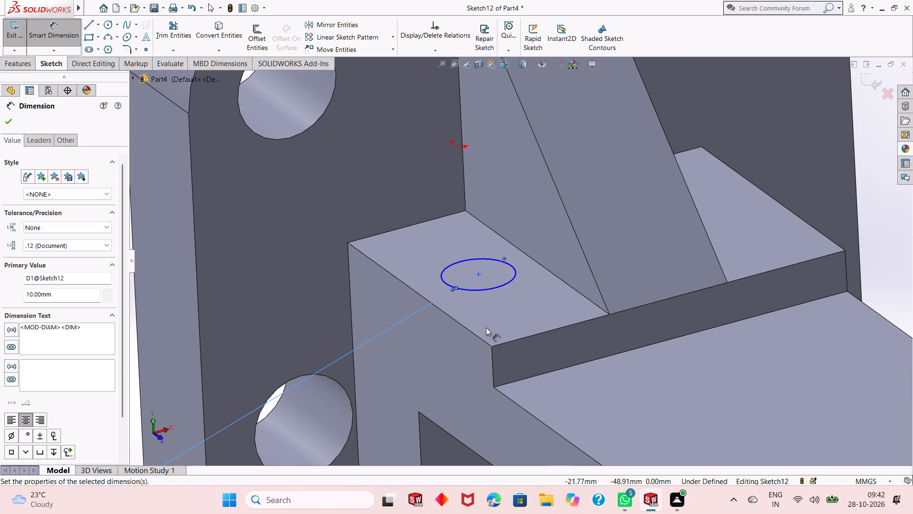
pyautogui.scroll(1, 486, 327)
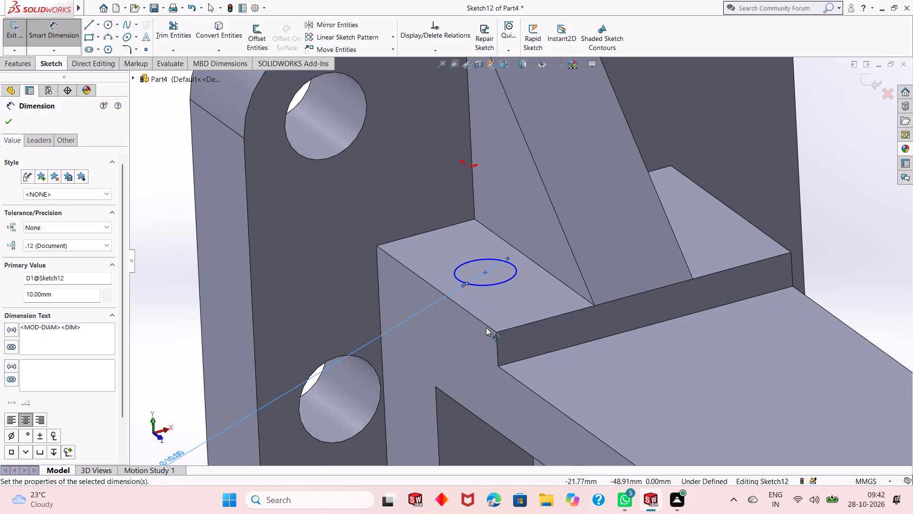
pyautogui.scroll(-2, 495, 256)
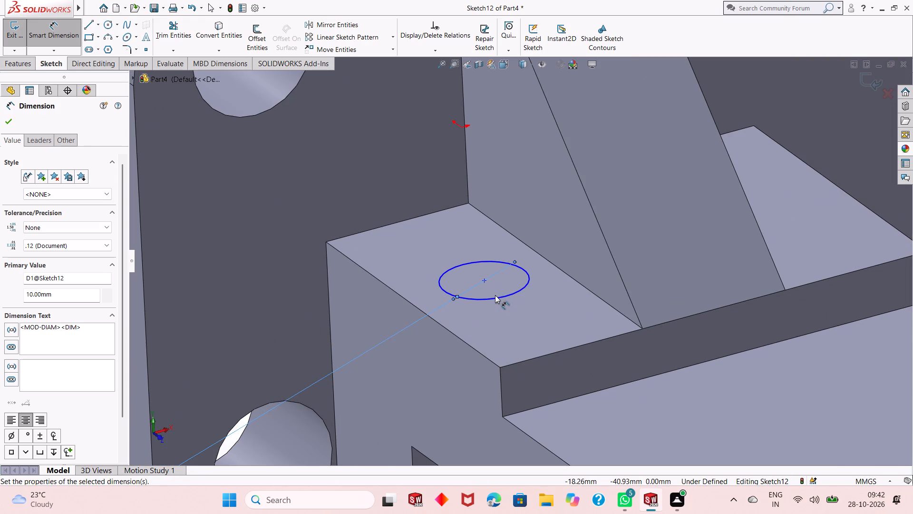
pyautogui.hotkey('ctrl', '8')
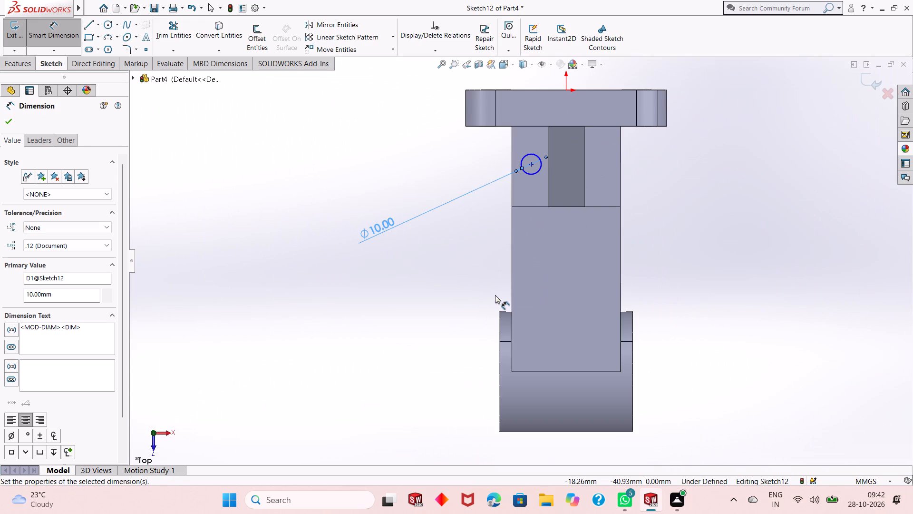
pyautogui.scroll(-4, 532, 140)
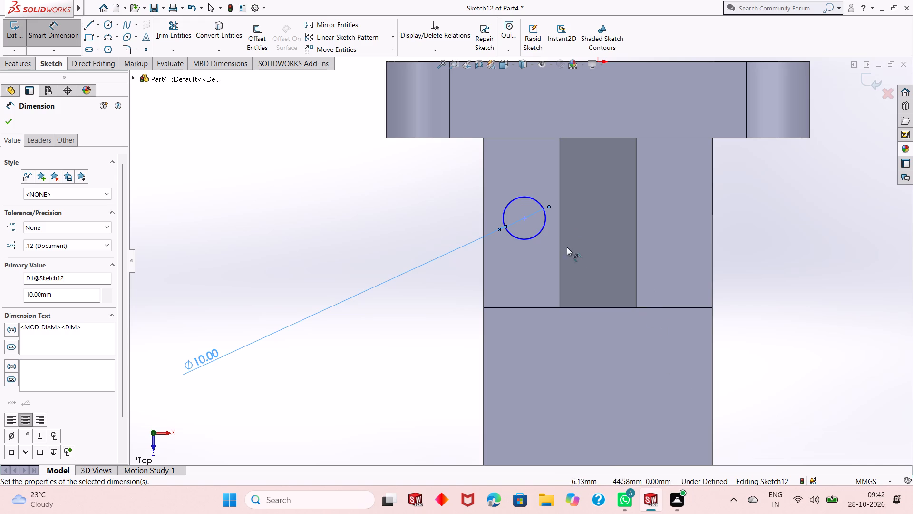
pyautogui.click(524, 220)
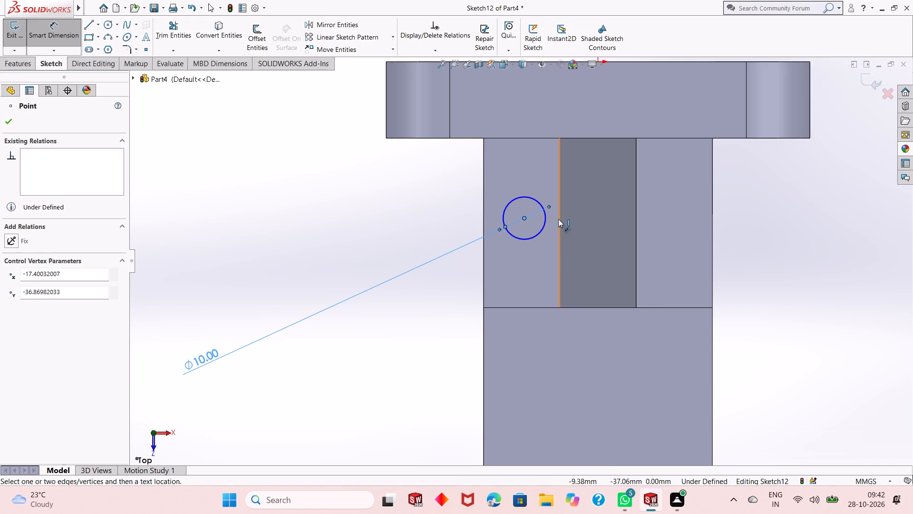
pyautogui.click(559, 219)
pyautogui.click(536, 353)
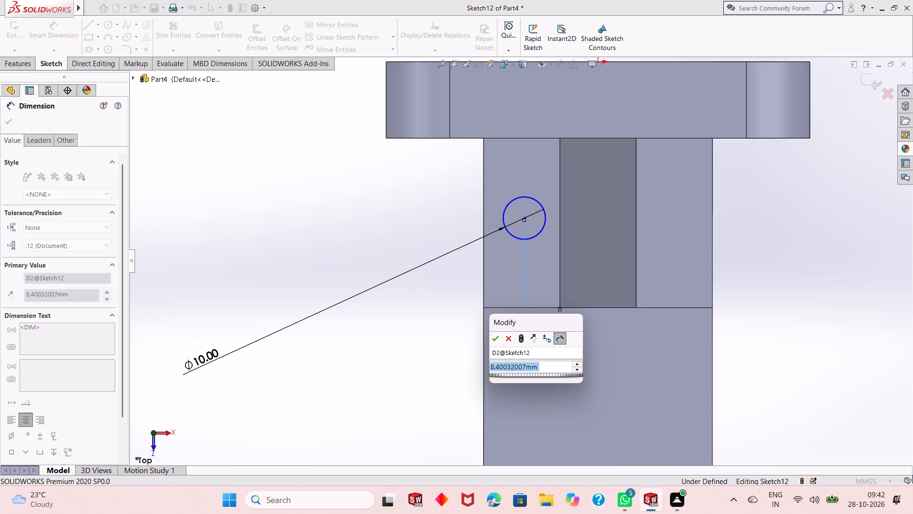
pyautogui.write('10')
pyautogui.press('Return')
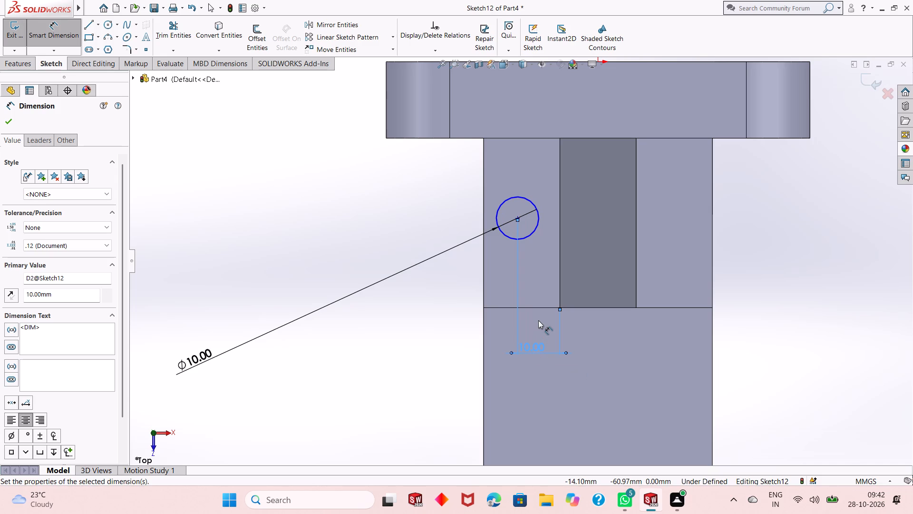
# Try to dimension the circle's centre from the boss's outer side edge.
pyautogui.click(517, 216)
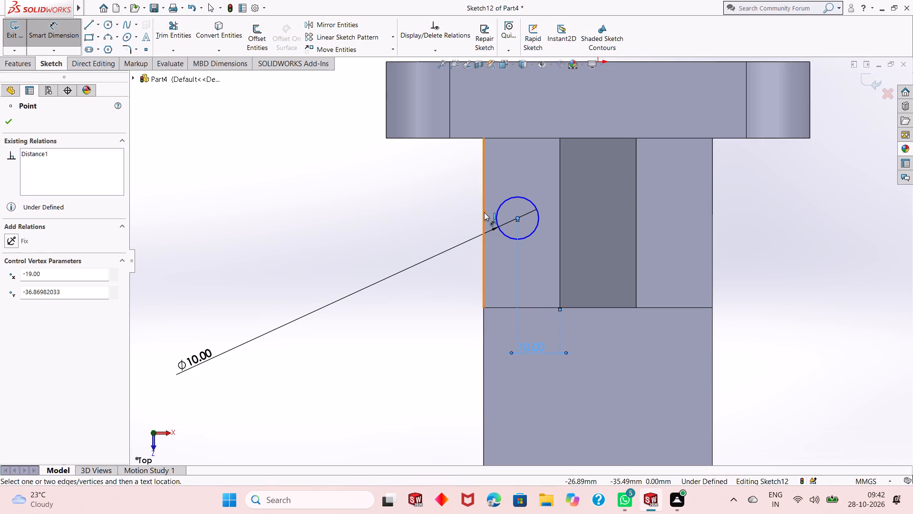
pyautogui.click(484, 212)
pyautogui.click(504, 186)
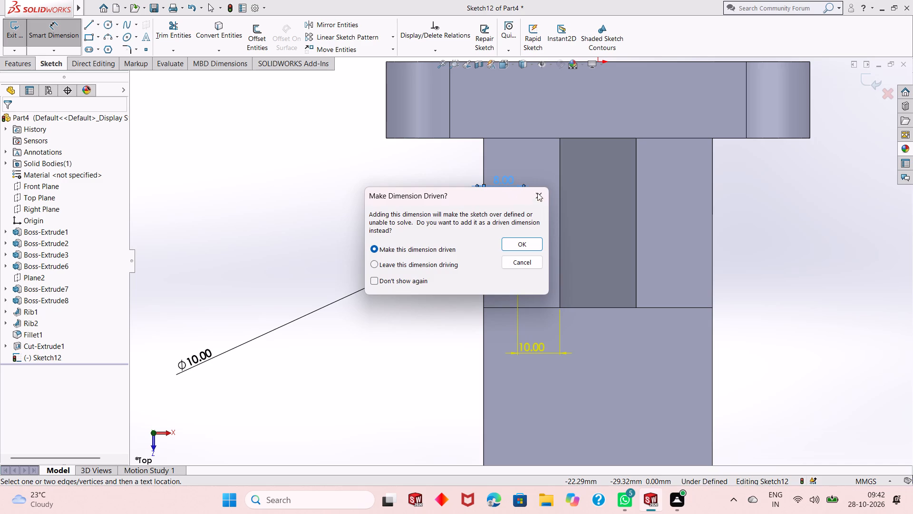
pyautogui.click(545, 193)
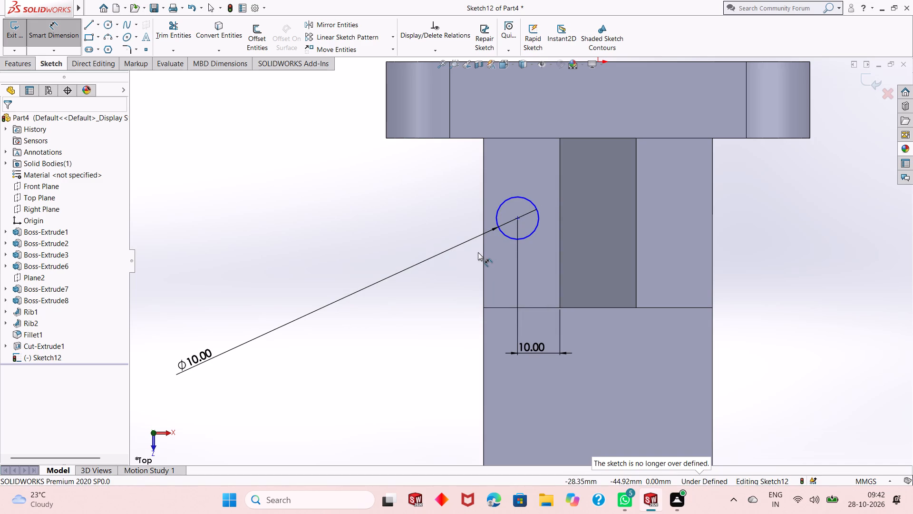
# Leave the circle sketch and set the thickness of Rib2 to 14 mm.
pyautogui.scroll(-3, 528, 210)
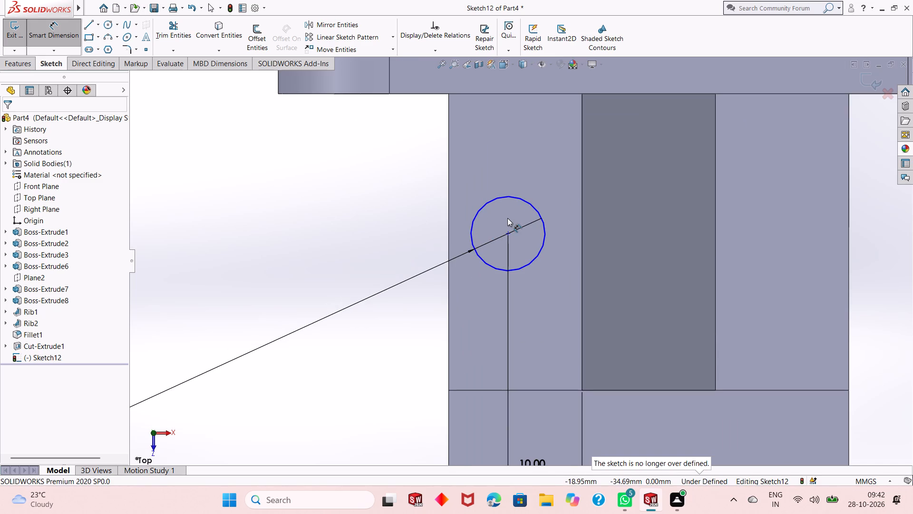
pyautogui.scroll(3, 511, 230)
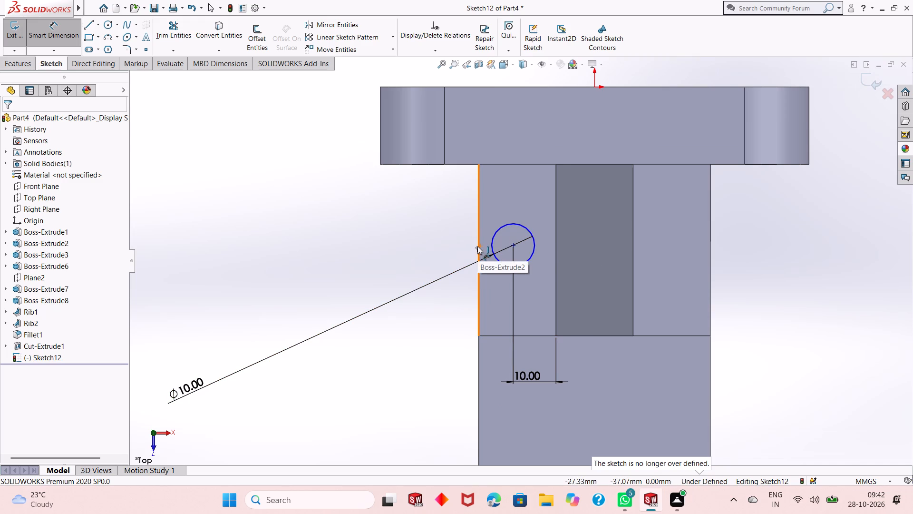
pyautogui.scroll(1, 524, 279)
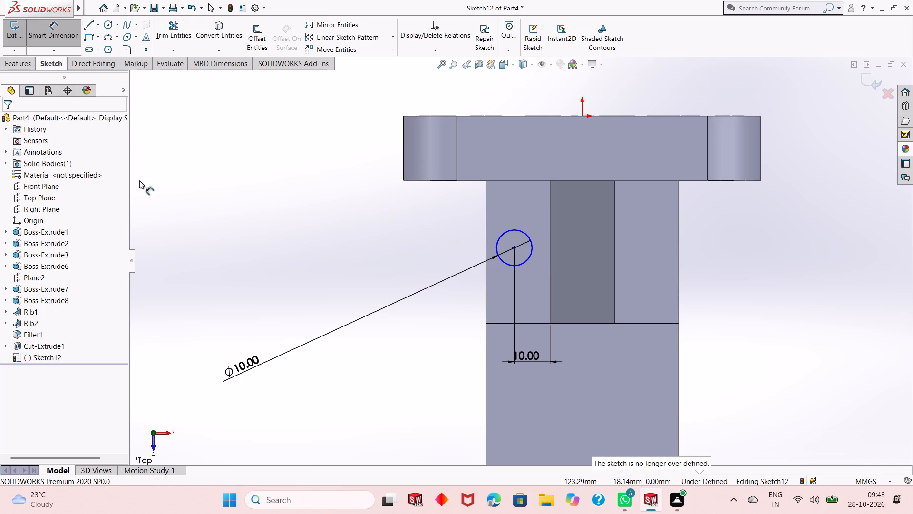
pyautogui.click(858, 79)
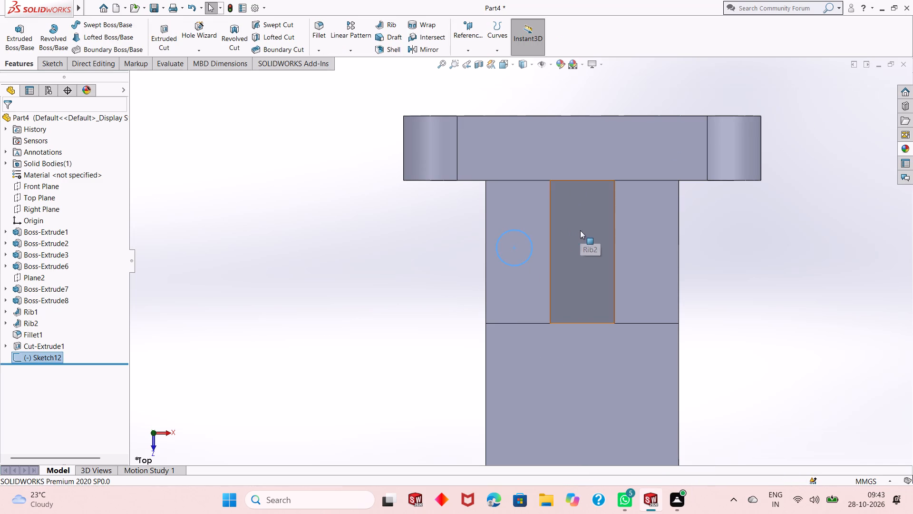
pyautogui.click(39, 321)
pyautogui.click(49, 290)
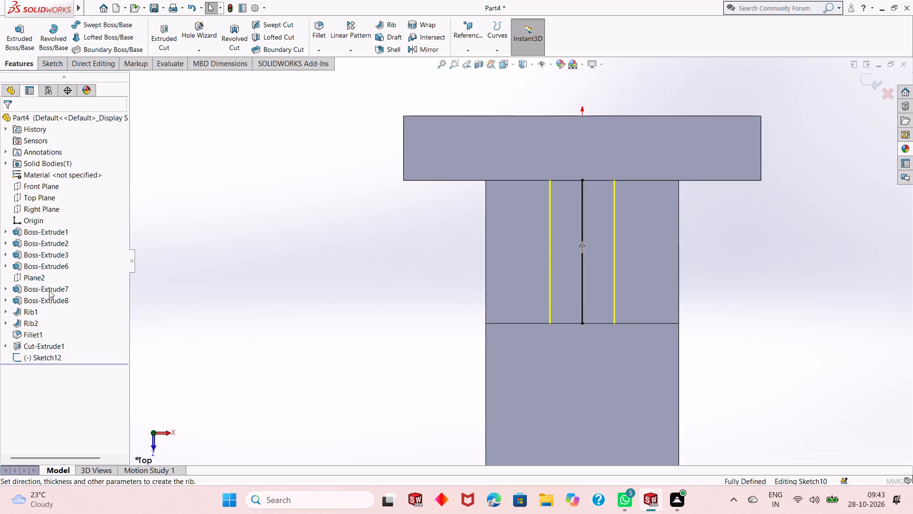
pyautogui.doubleClick(65, 179)
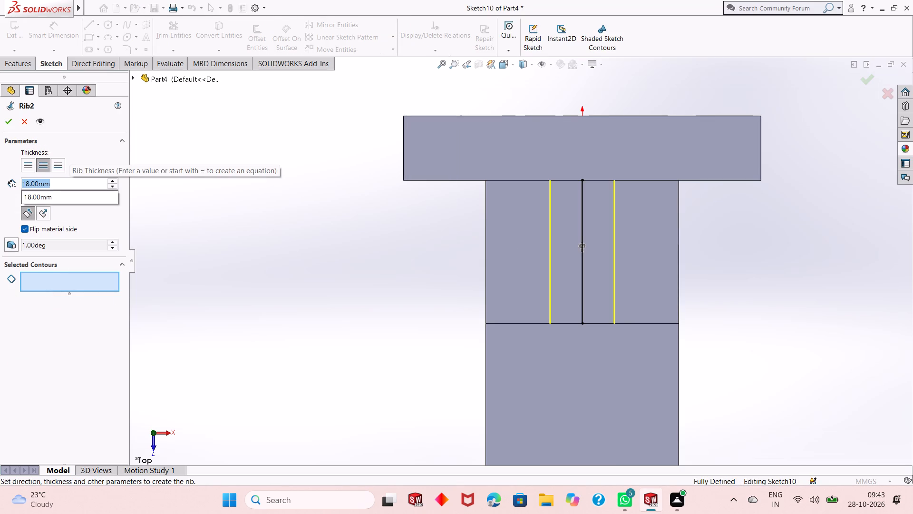
pyautogui.write('14')
pyautogui.press('Return')
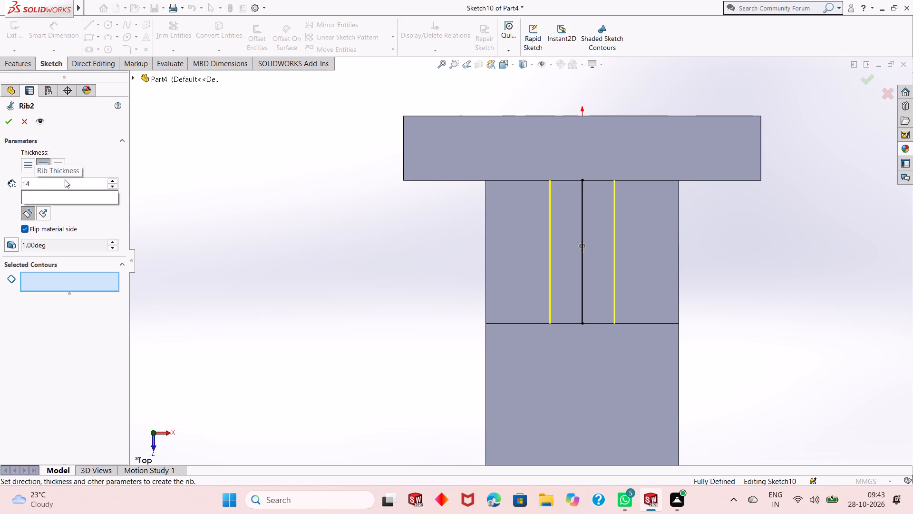
pyautogui.click(7, 122)
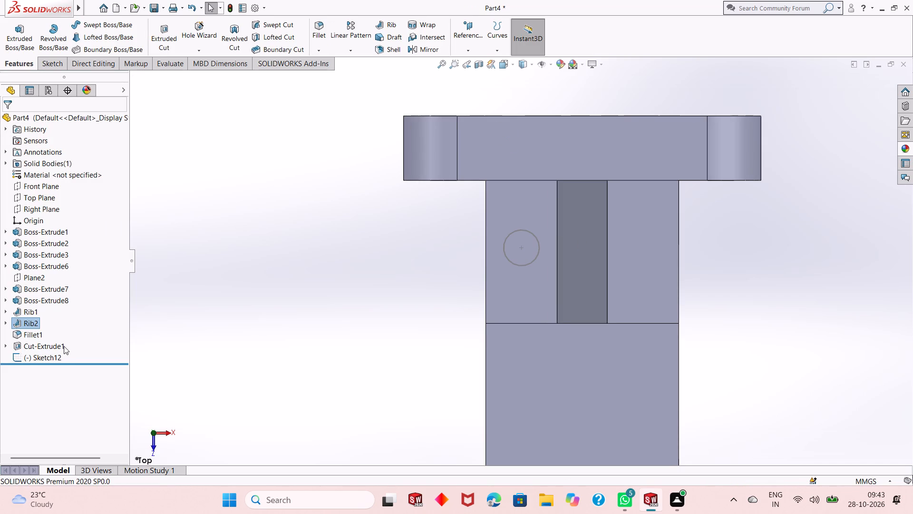
# Reopen Sketch12 and draw a second circle, about 4.4 mm in radius, on the boss's top face across the rib from the first.
pyautogui.click(56, 359)
pyautogui.click(64, 335)
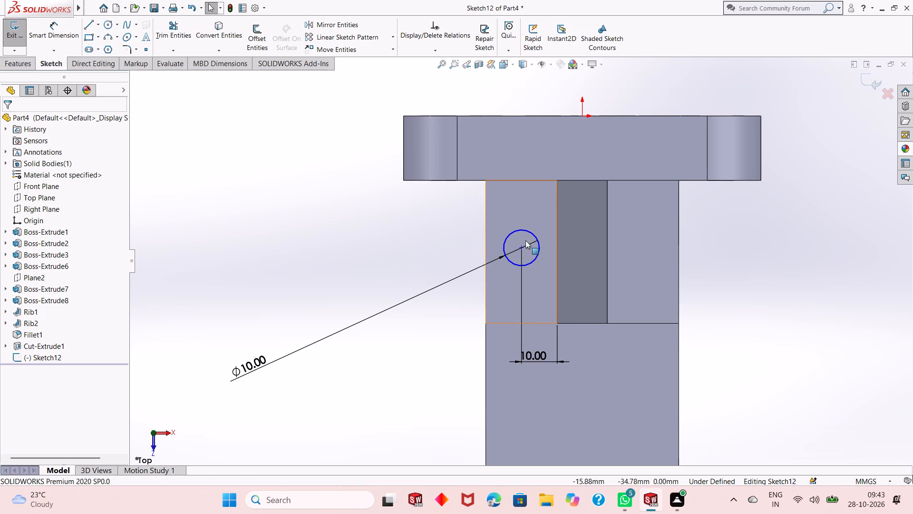
pyautogui.scroll(-3, 529, 240)
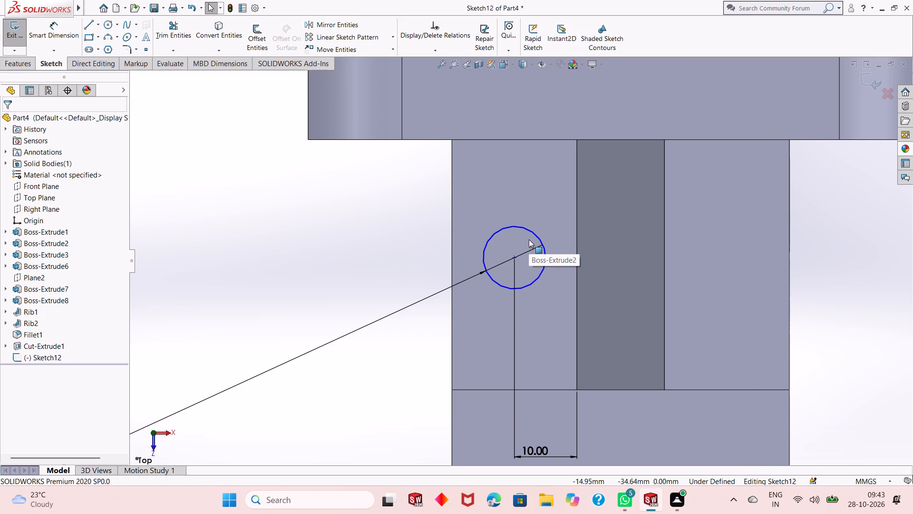
pyautogui.scroll(-2, 558, 252)
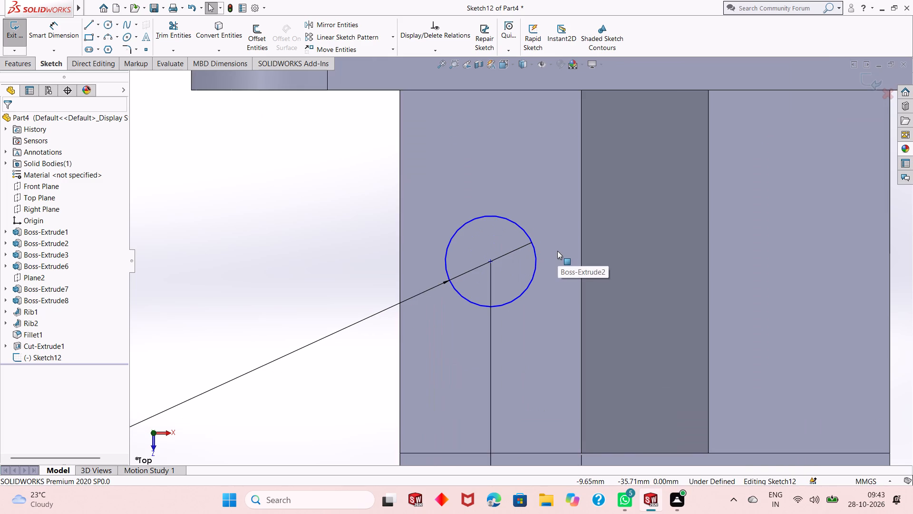
pyautogui.moveTo(565, 364); pyautogui.dragTo(585, 242, button='middle')
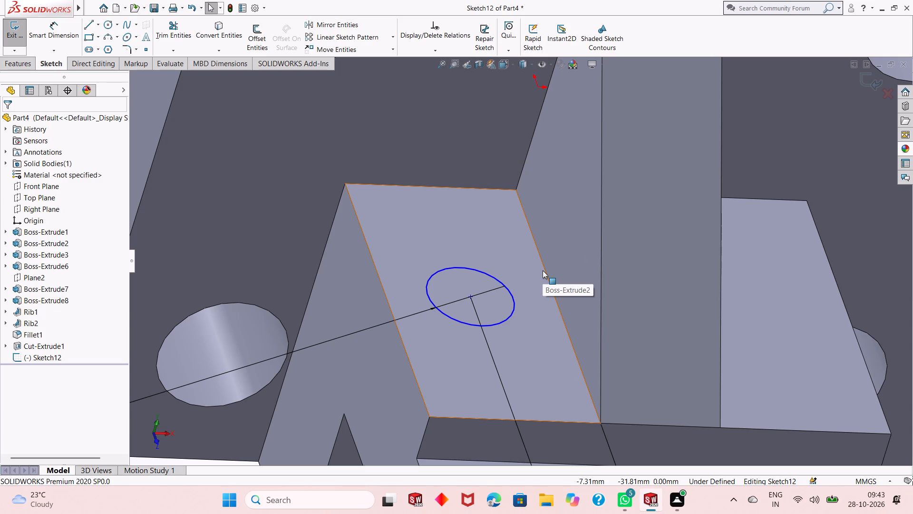
pyautogui.hotkey('ctrl', '8')
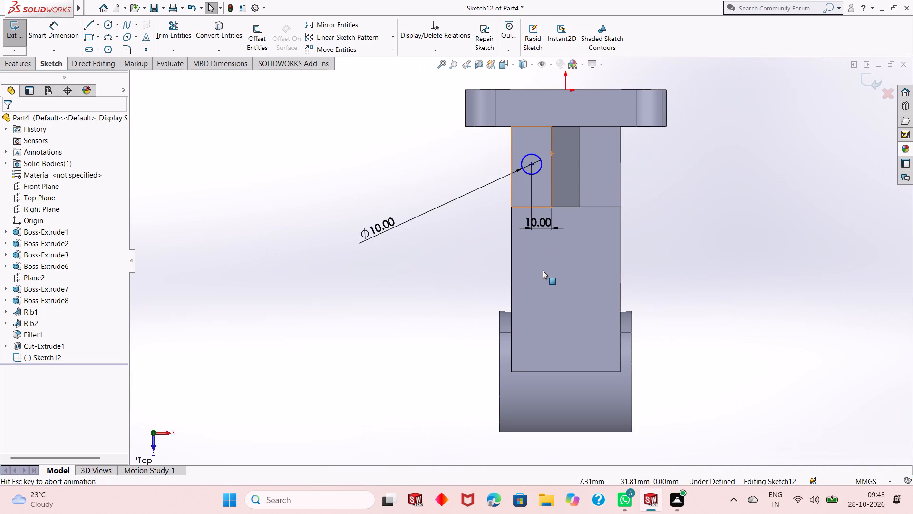
pyautogui.scroll(-3, 552, 117)
pyautogui.scroll(-2, 529, 189)
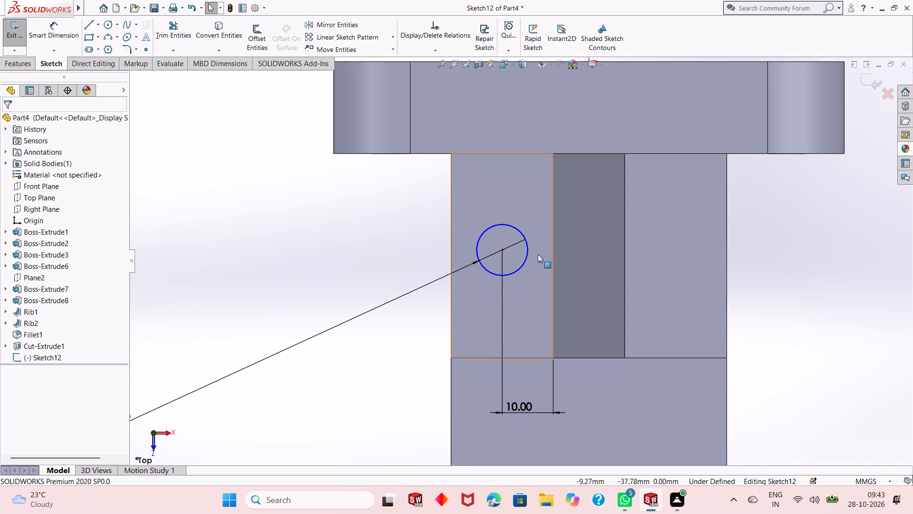
pyautogui.click(110, 26)
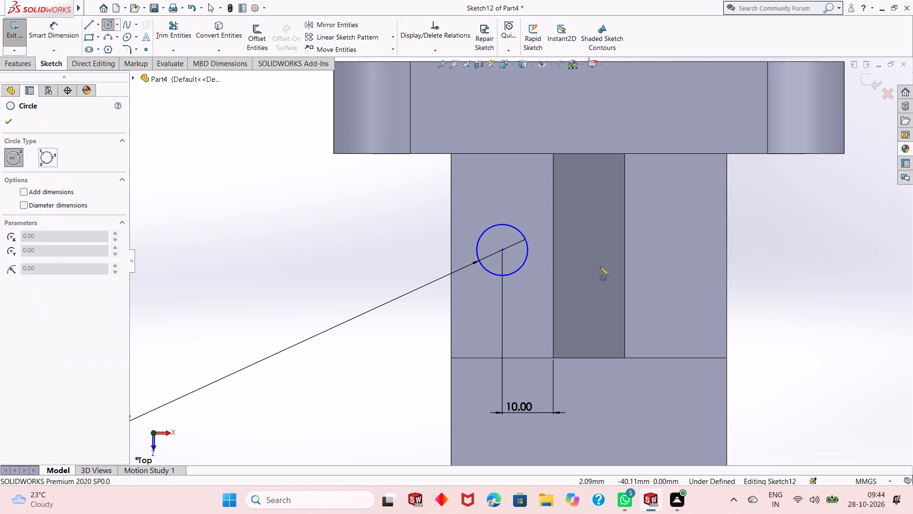
pyautogui.click(674, 248)
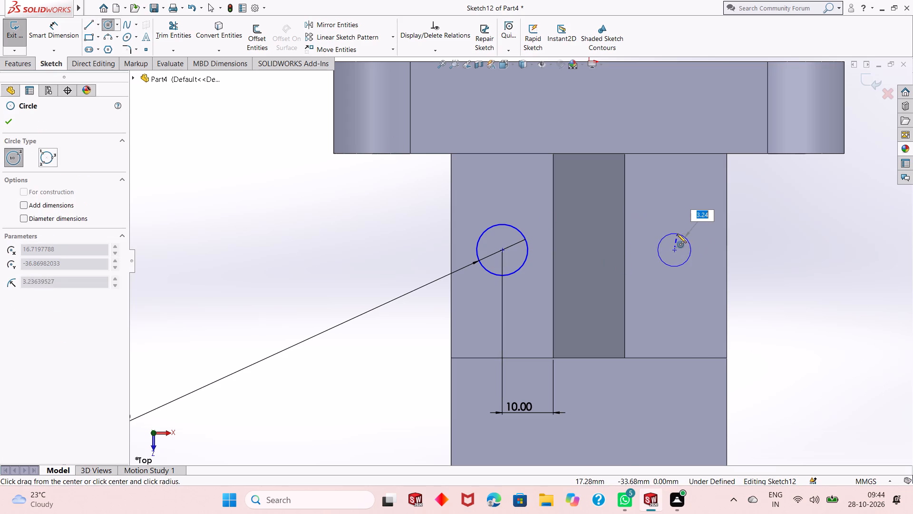
pyautogui.click(680, 228)
pyautogui.rightClick(275, 213)
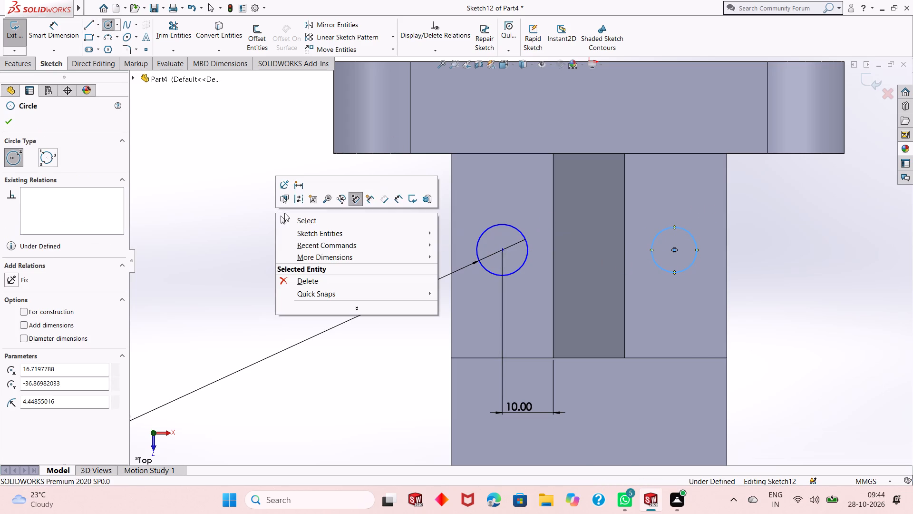
pyautogui.click(289, 215)
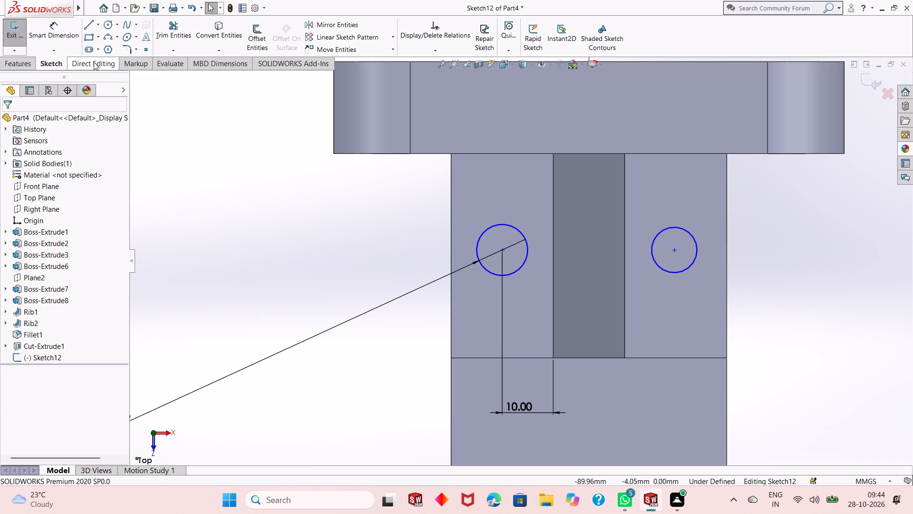
# Add an Equal relation between the two circles on the boss's top face.
pyautogui.click(486, 267)
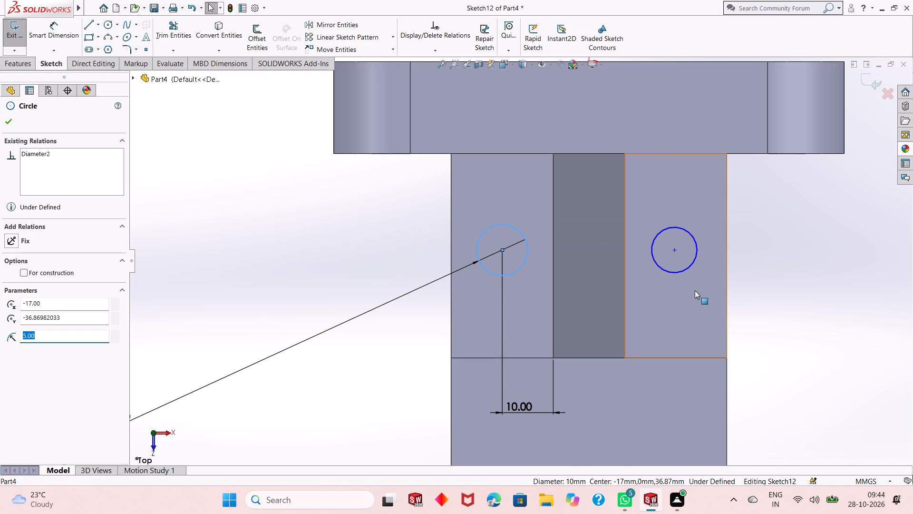
pyautogui.keyDown('ctrl'); pyautogui.click(685, 269); pyautogui.keyUp('ctrl')
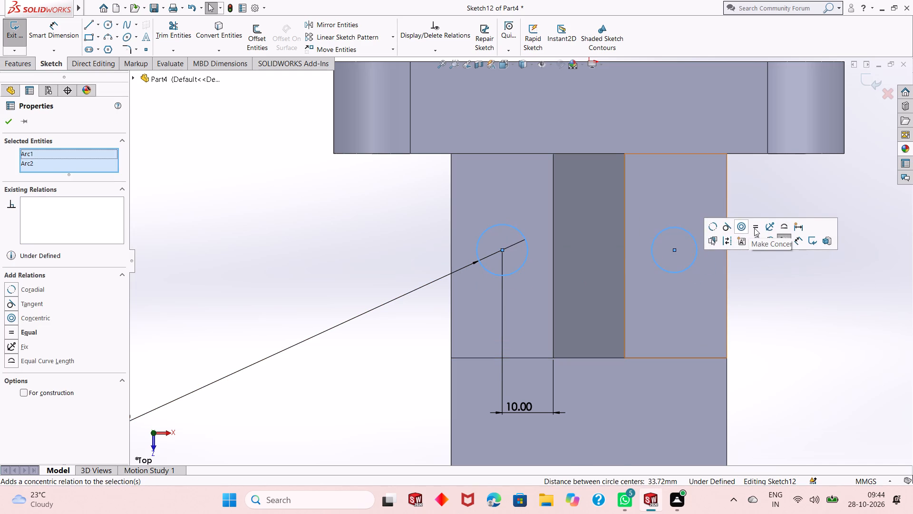
pyautogui.click(756, 227)
pyautogui.click(757, 227)
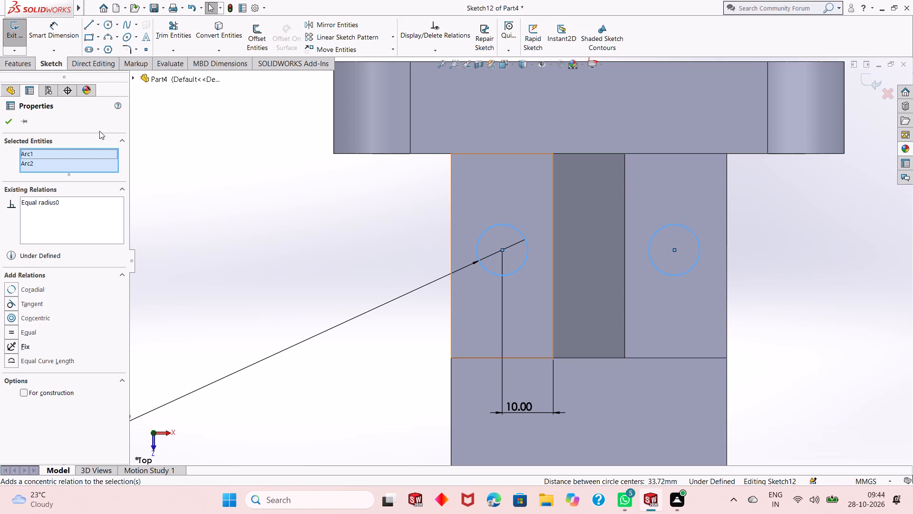
pyautogui.click(12, 125)
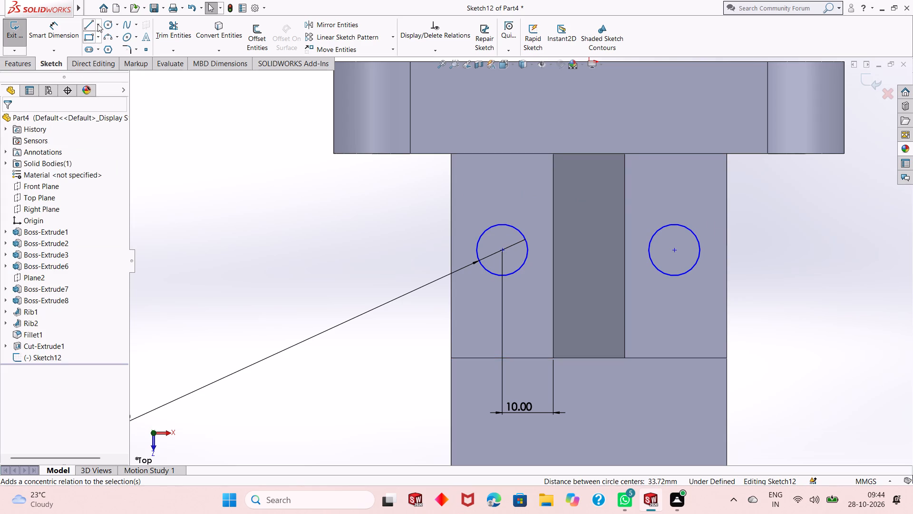
# Add a Horizontal relation aligning both circle centres with the midpoint of the boss's outer side edge.
pyautogui.click(450, 256)
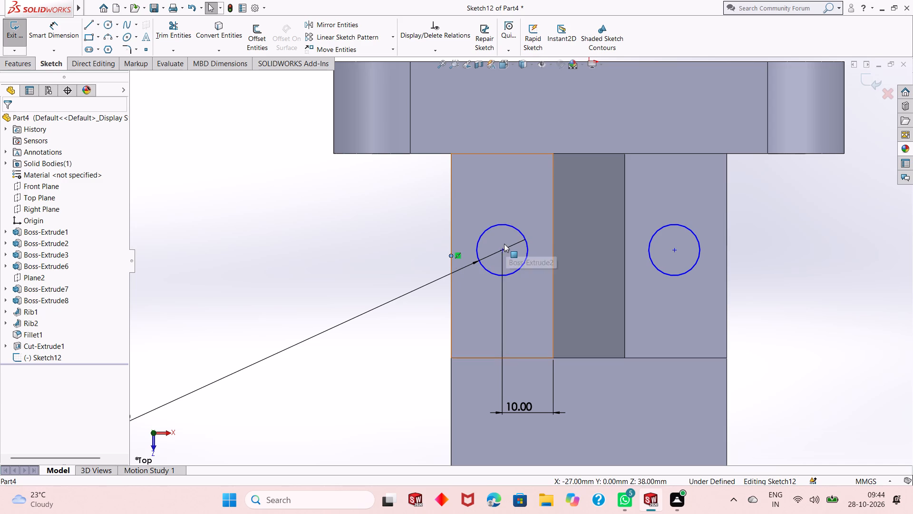
pyautogui.keyDown('ctrl'); pyautogui.click(502, 248); pyautogui.keyUp('ctrl')
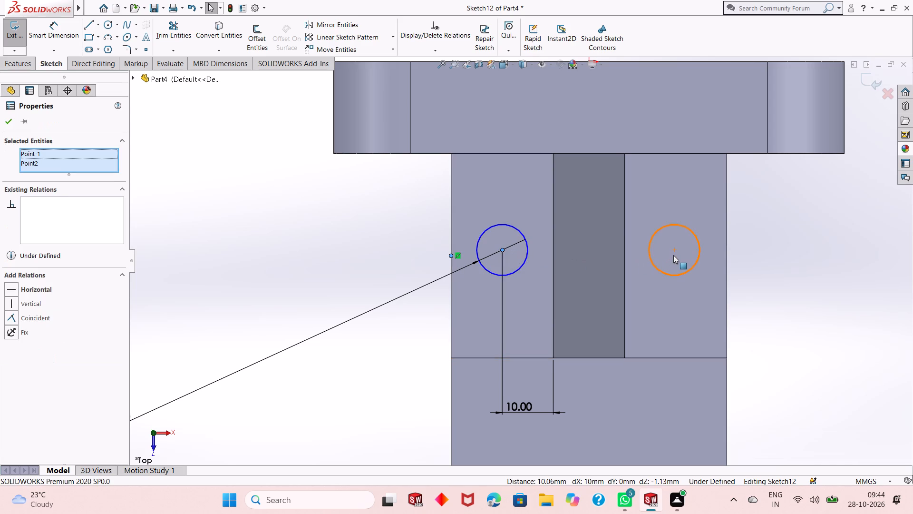
pyautogui.keyDown('ctrl'); pyautogui.click(674, 251); pyautogui.keyUp('ctrl')
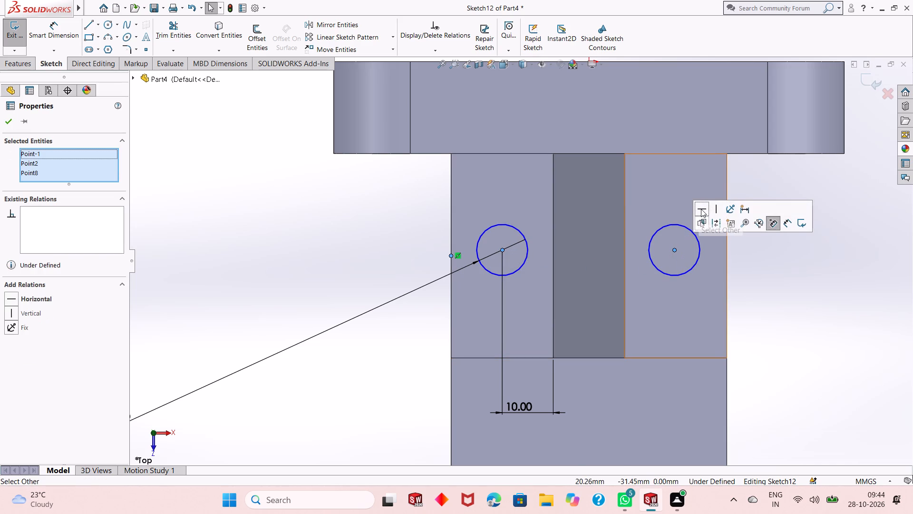
pyautogui.click(701, 208)
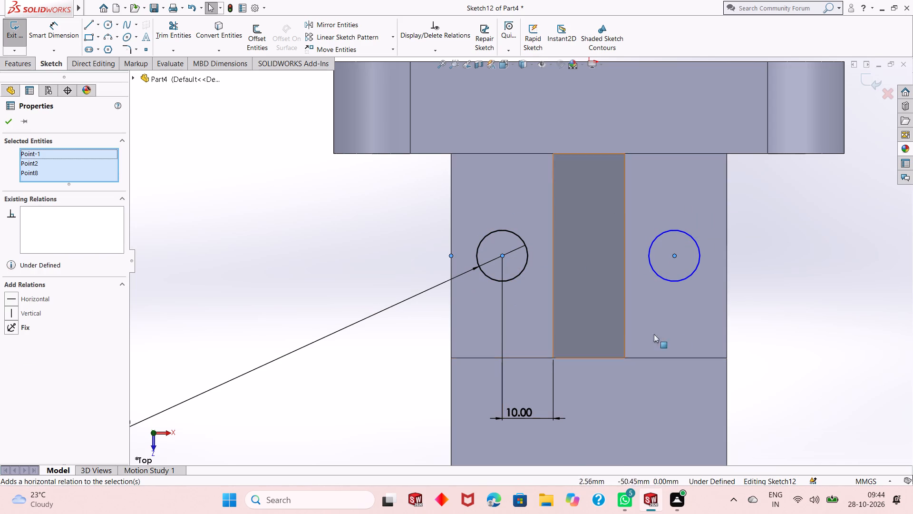
pyautogui.click(6, 128)
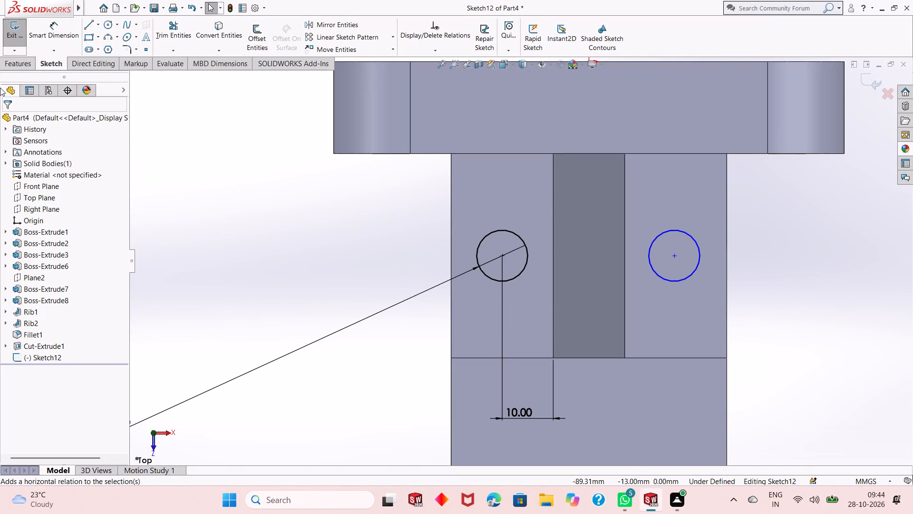
# Dimension the second circle's centre 10 mm from the adjacent rib edge.
pyautogui.click(54, 32)
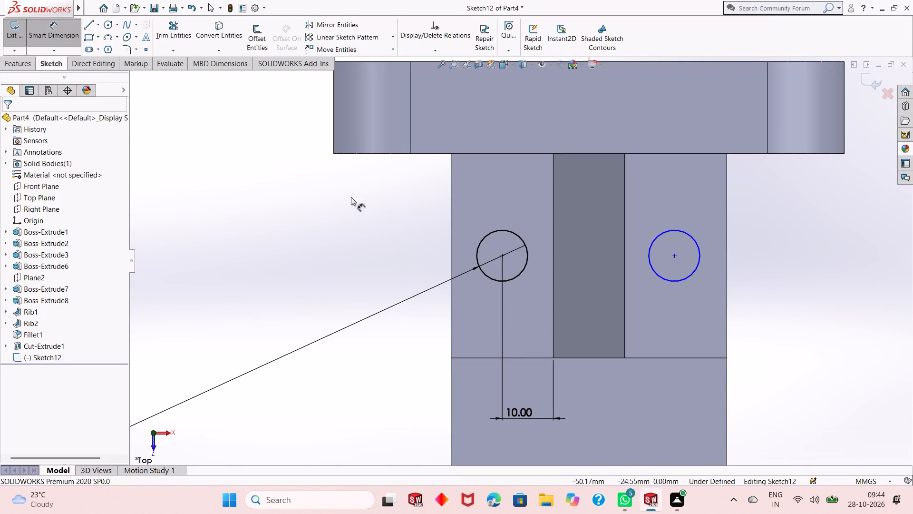
pyautogui.click(674, 257)
pyautogui.click(623, 285)
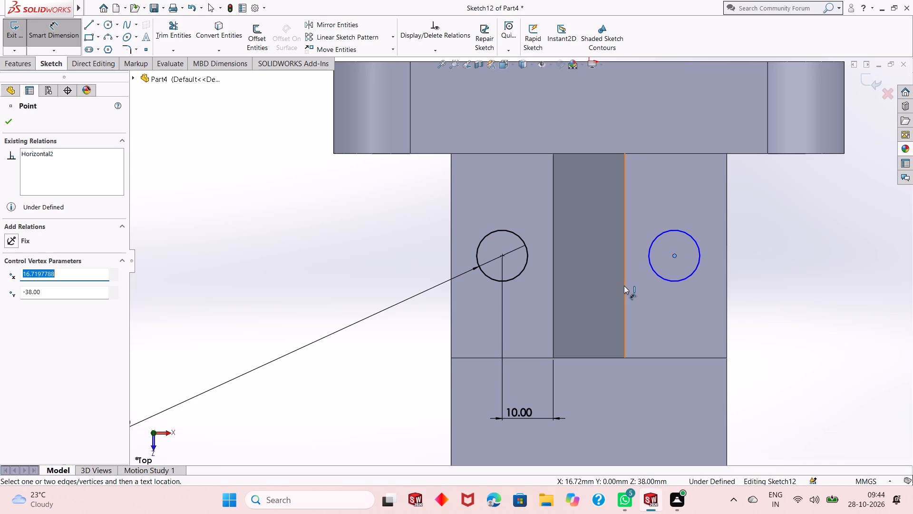
pyautogui.click(624, 286)
pyautogui.click(795, 330)
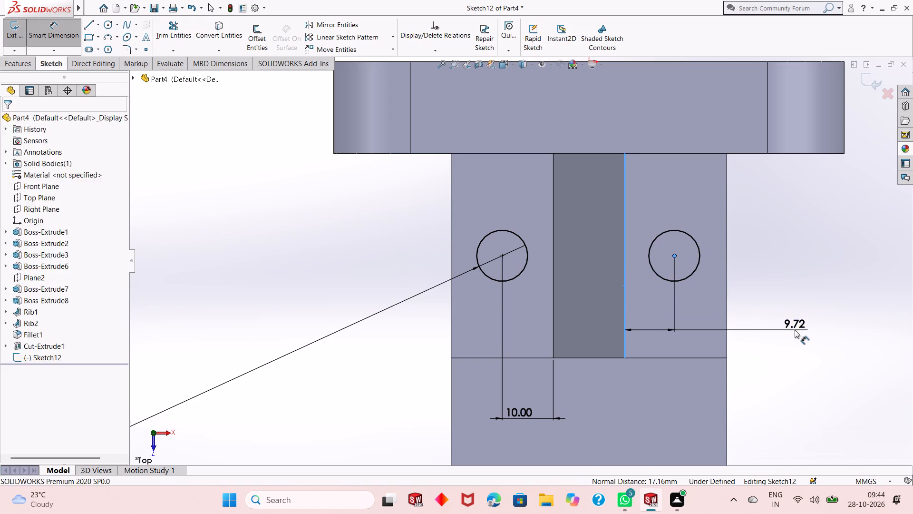
pyautogui.write('10')
pyautogui.press('Return')
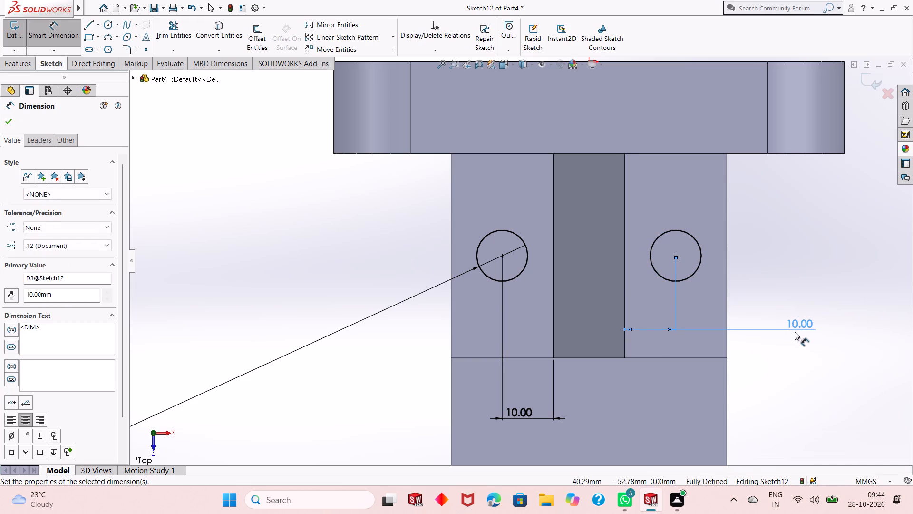
pyautogui.rightClick(794, 353)
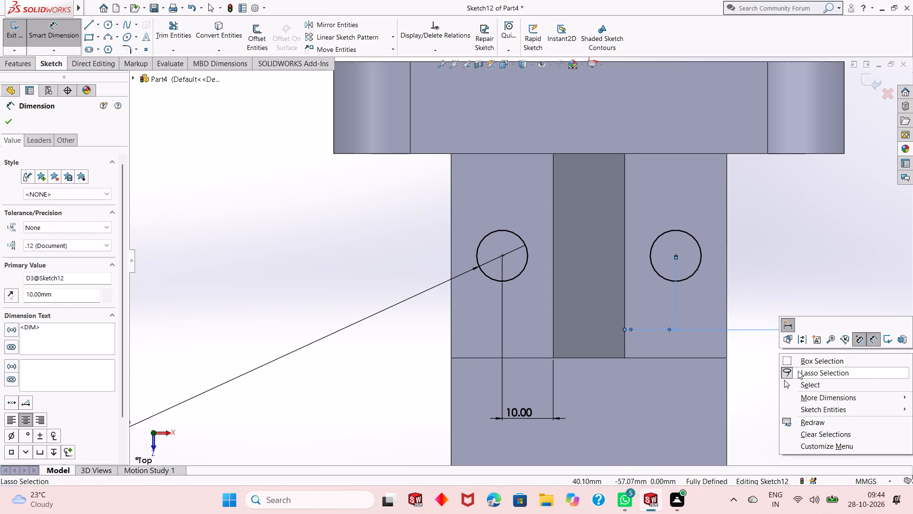
pyautogui.click(798, 383)
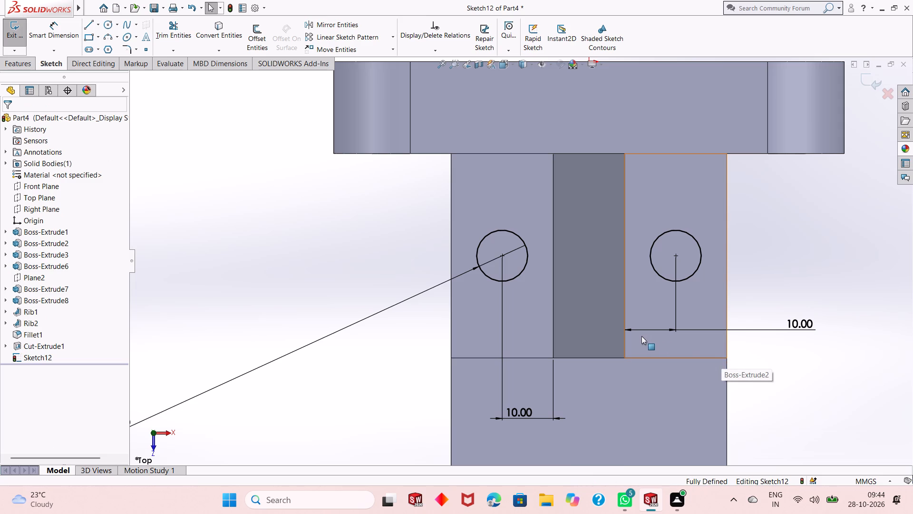
# Set the diameter dimension of the first circle on the boss's top face to 12 mm.
pyautogui.scroll(-1, 611, 286)
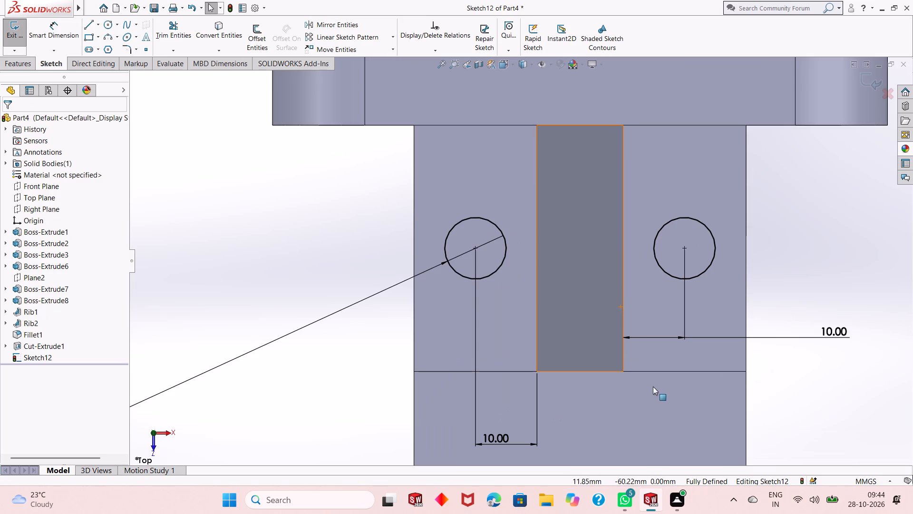
pyautogui.moveTo(653, 388); pyautogui.dragTo(683, 244, button='middle')
pyautogui.scroll(1, 617, 328)
pyautogui.moveTo(573, 334); pyautogui.dragTo(594, 336, button='middle')
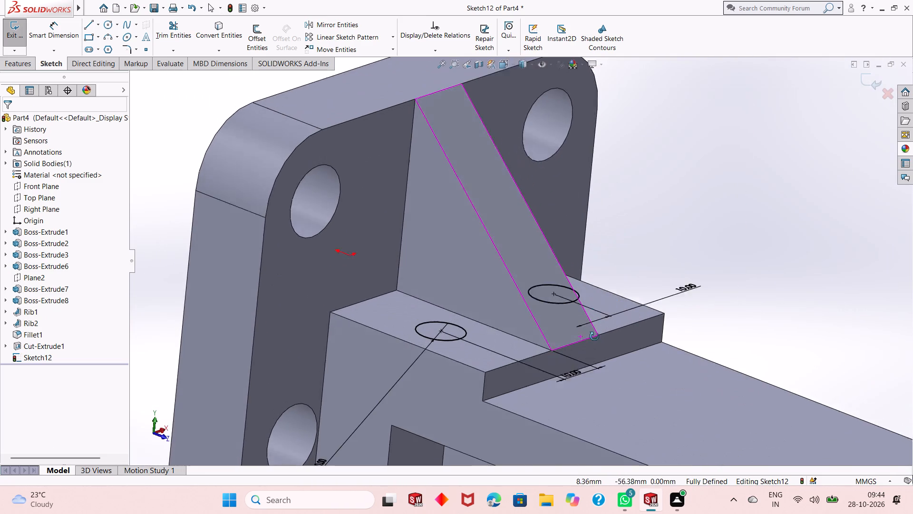
pyautogui.moveTo(594, 336); pyautogui.dragTo(594, 337, button='middle')
pyautogui.scroll(-2, 469, 325)
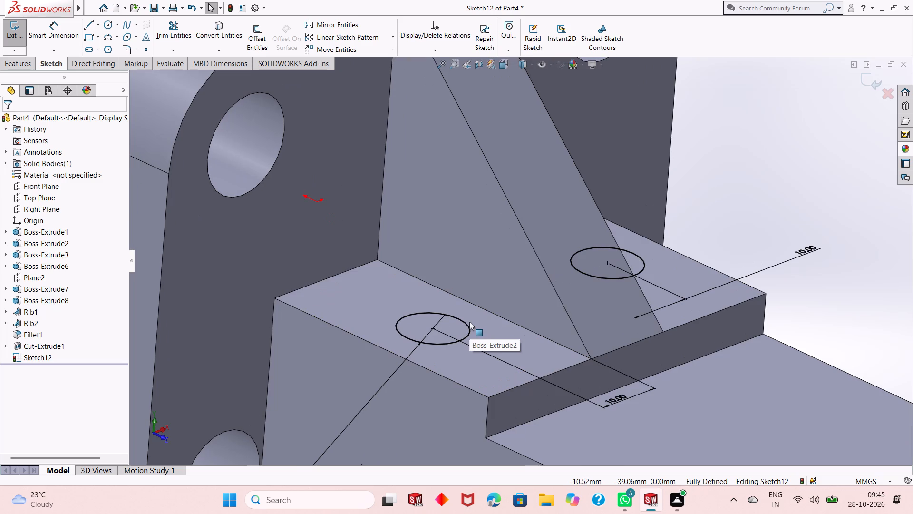
pyautogui.scroll(1, 469, 322)
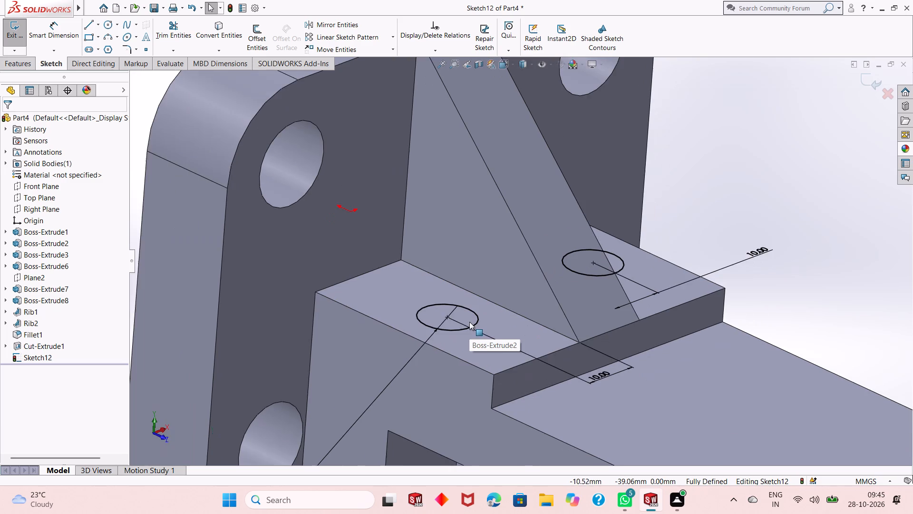
pyautogui.scroll(4, 469, 322)
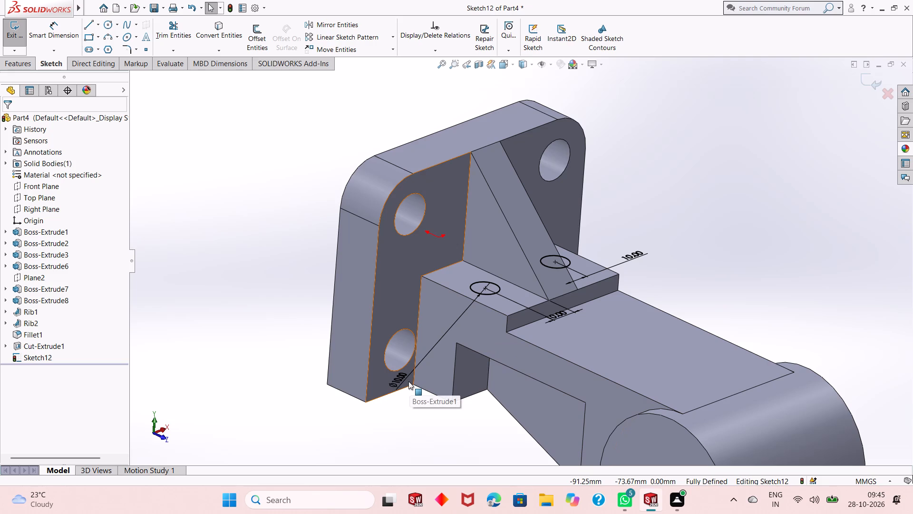
pyautogui.scroll(-1, 408, 381)
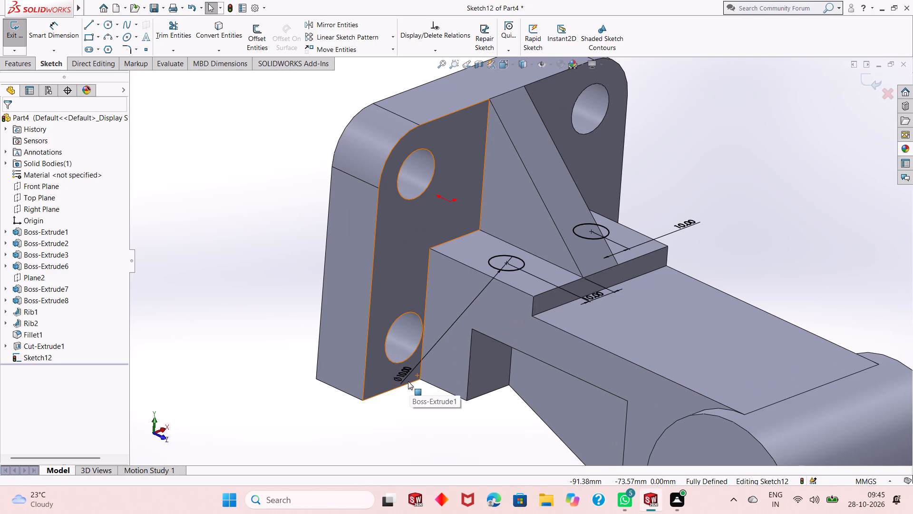
pyautogui.moveTo(407, 384); pyautogui.dragTo(407, 388, button='middle')
pyautogui.moveTo(407, 389); pyautogui.dragTo(406, 422, button='middle')
pyautogui.scroll(1, 414, 433)
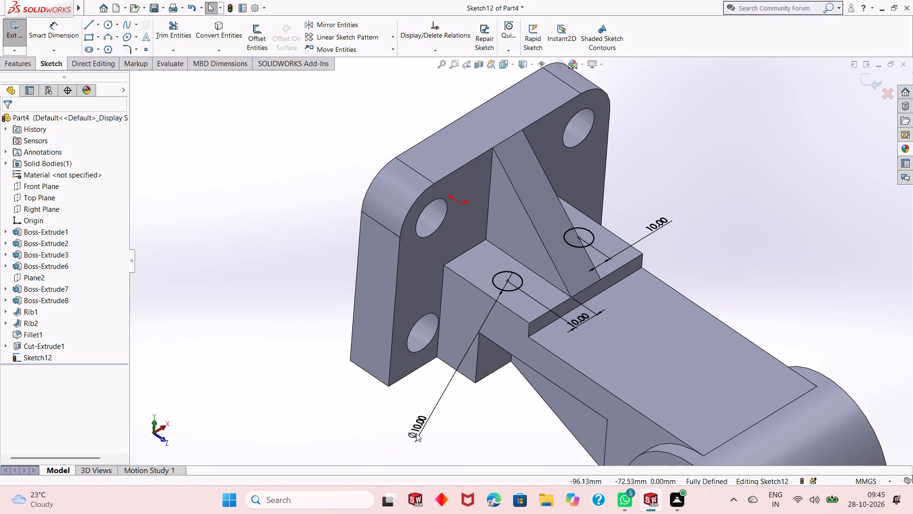
pyautogui.doubleClick(418, 432)
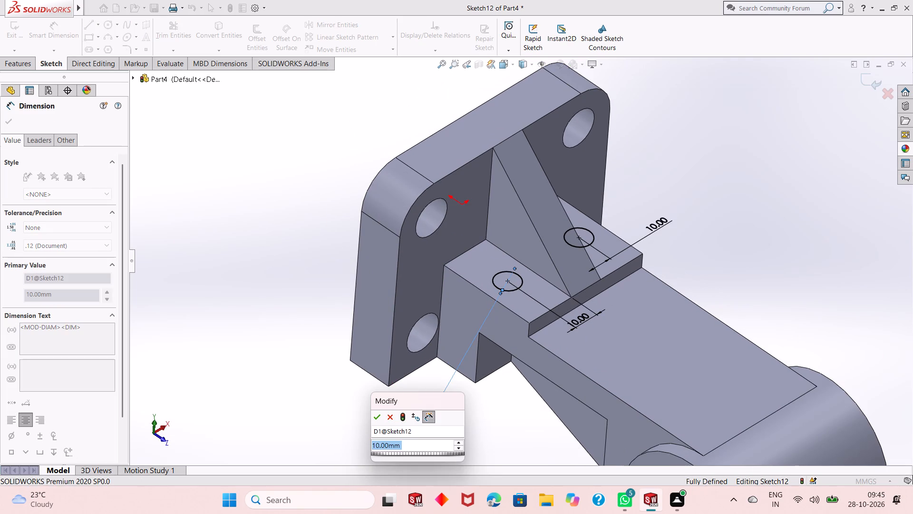
pyautogui.write('12')
pyautogui.press('Return')
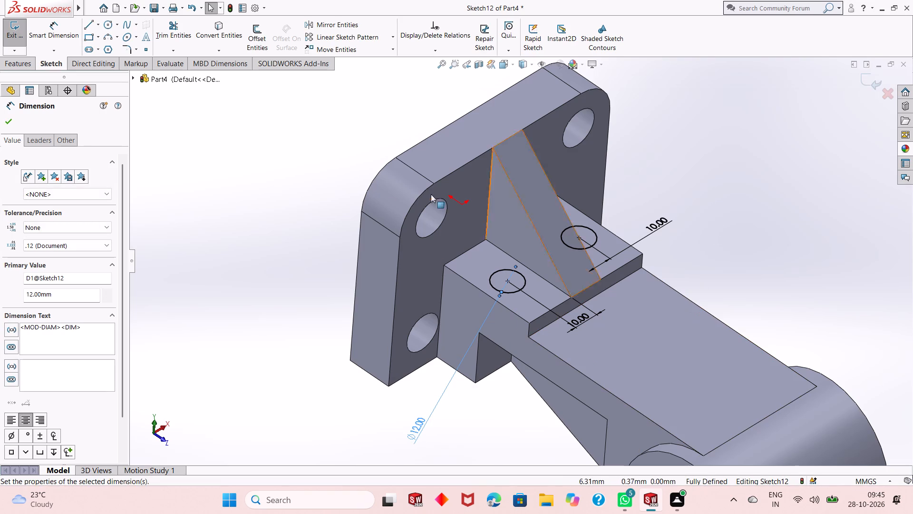
pyautogui.click(14, 123)
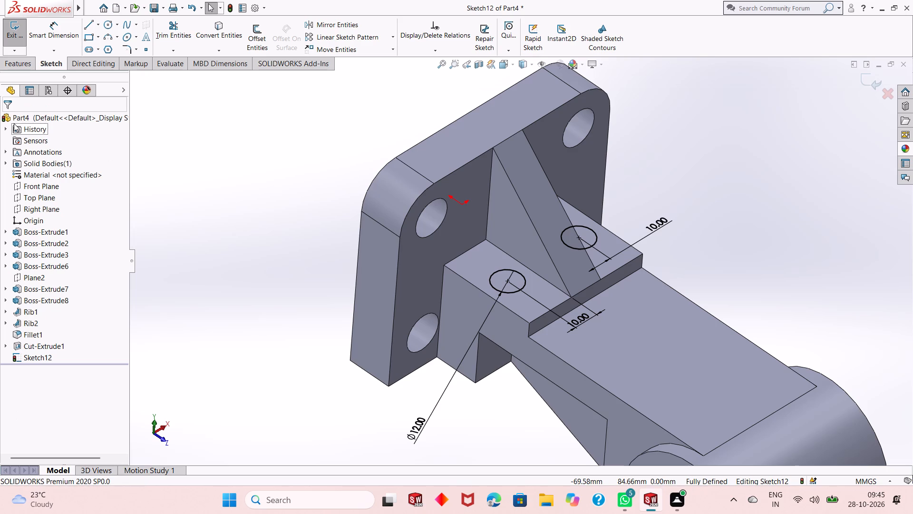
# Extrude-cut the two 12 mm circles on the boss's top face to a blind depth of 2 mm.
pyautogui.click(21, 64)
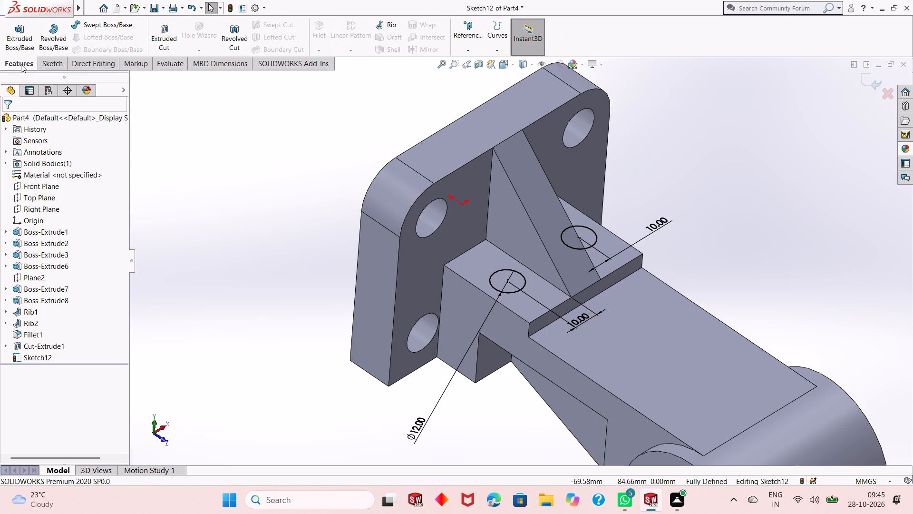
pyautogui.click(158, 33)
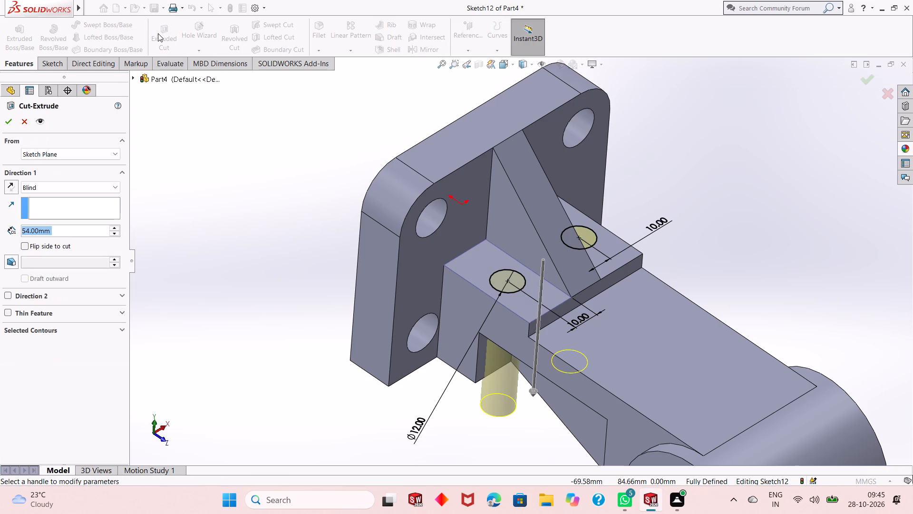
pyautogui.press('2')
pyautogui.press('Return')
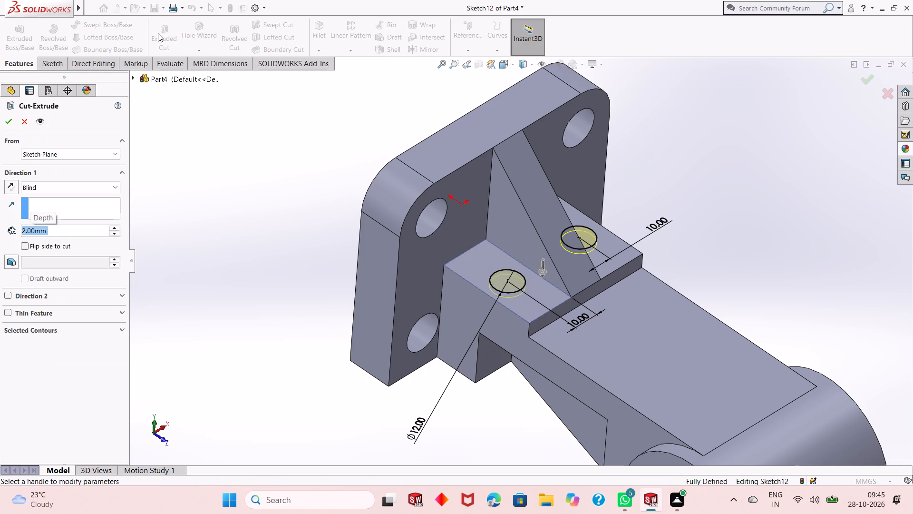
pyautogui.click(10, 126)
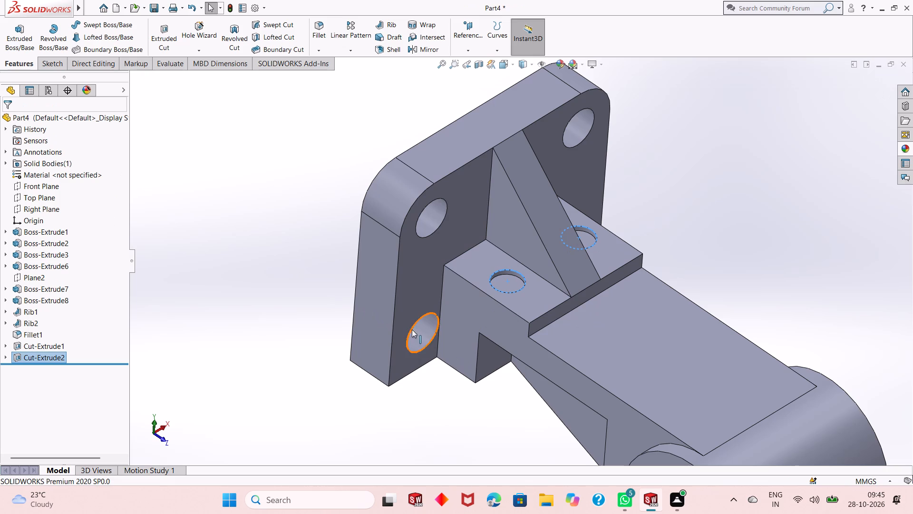
# Examine the depth of the two circular recesses in the boss's top face from close up.
pyautogui.click(444, 397)
pyautogui.moveTo(474, 372); pyautogui.dragTo(476, 332, button='middle')
pyautogui.scroll(-2, 508, 256)
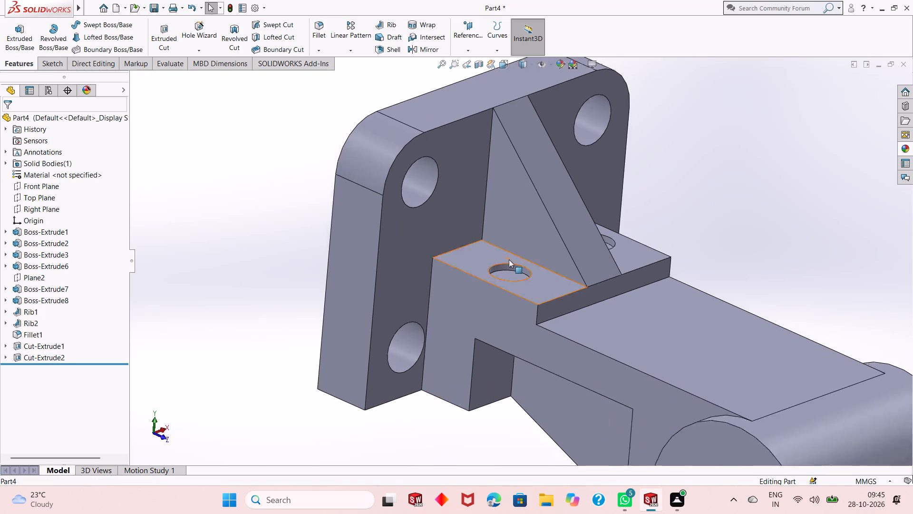
pyautogui.scroll(-1, 509, 259)
pyautogui.scroll(-1, 548, 297)
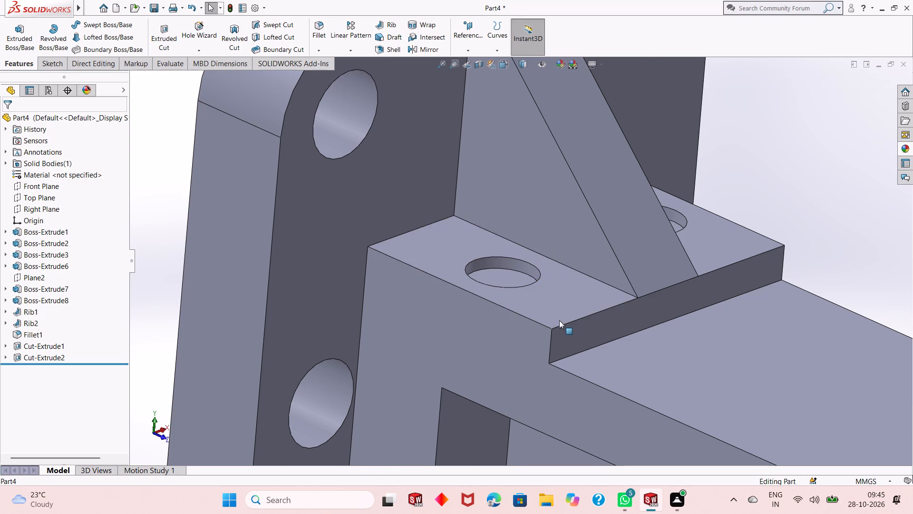
pyautogui.scroll(2, 559, 320)
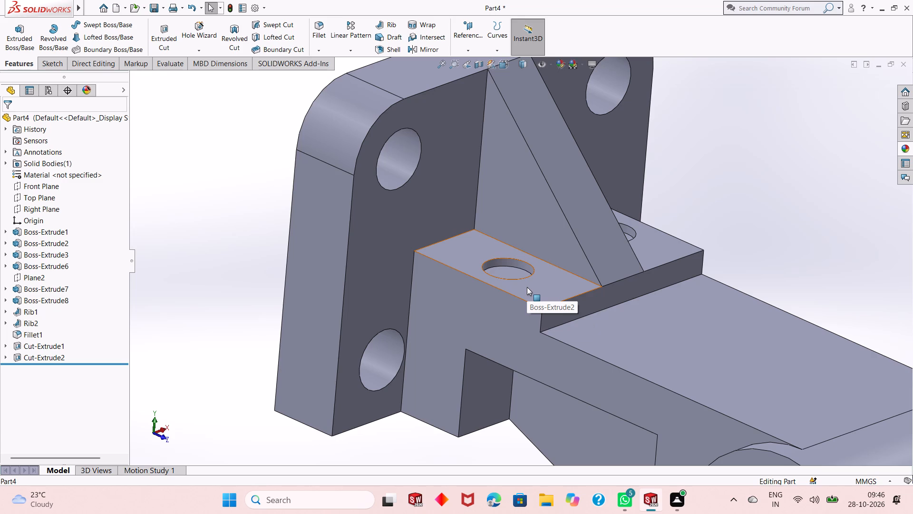
pyautogui.scroll(-1, 526, 287)
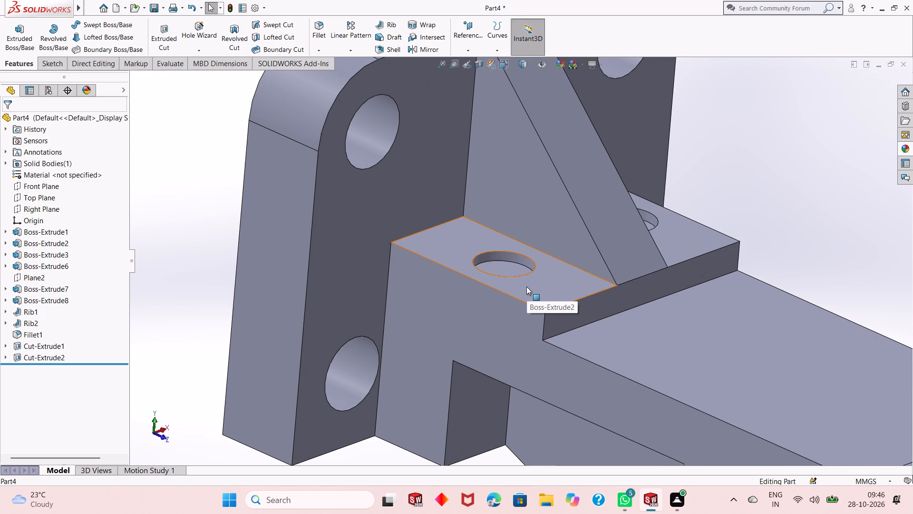
pyautogui.scroll(1, 526, 287)
pyautogui.scroll(-2, 512, 251)
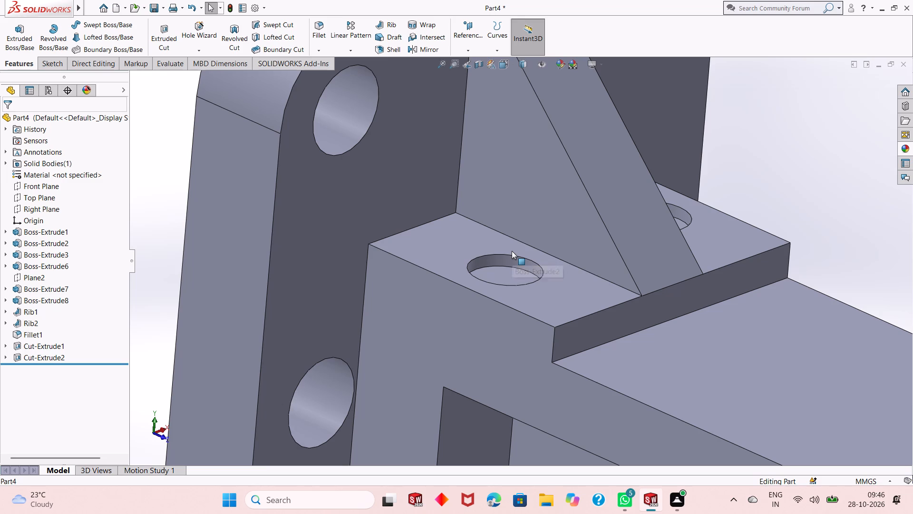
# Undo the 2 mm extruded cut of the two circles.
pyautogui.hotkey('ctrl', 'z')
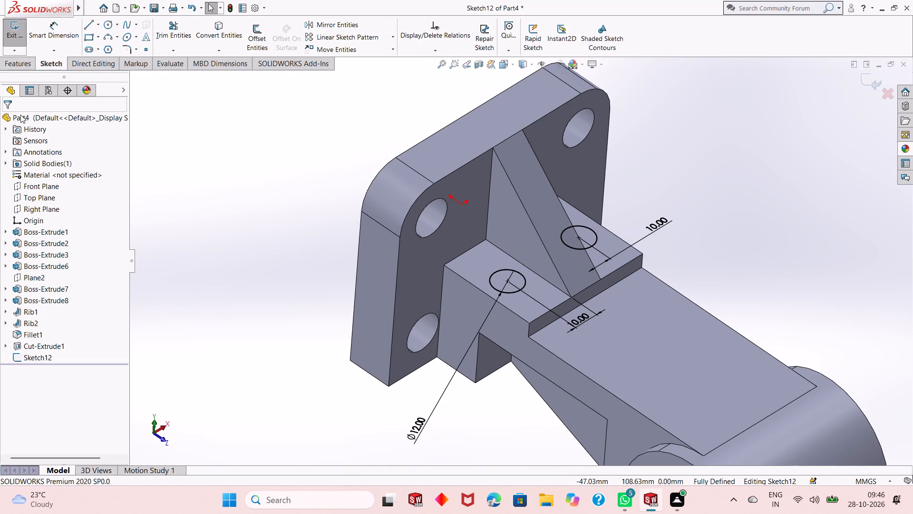
# Extrude-cut the two 12 mm circles on the boss's top face to a blind depth of 1 mm.
pyautogui.click(29, 70)
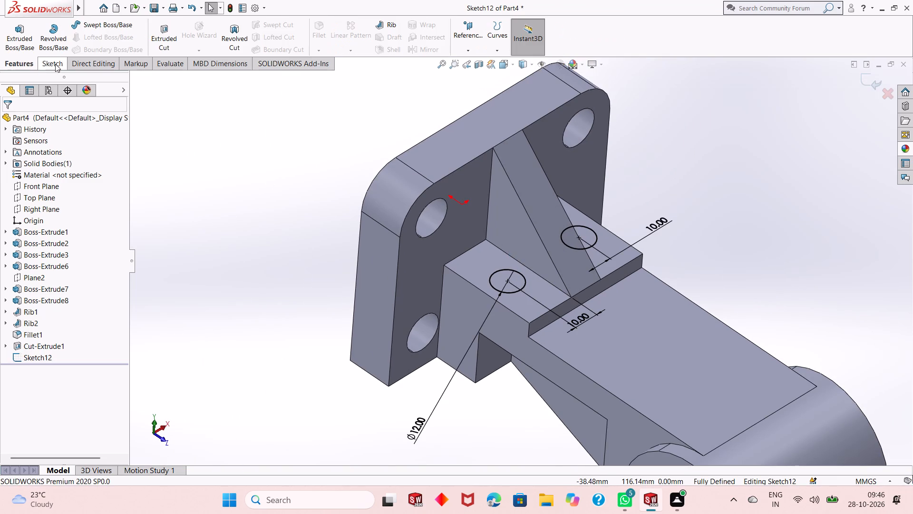
pyautogui.click(164, 41)
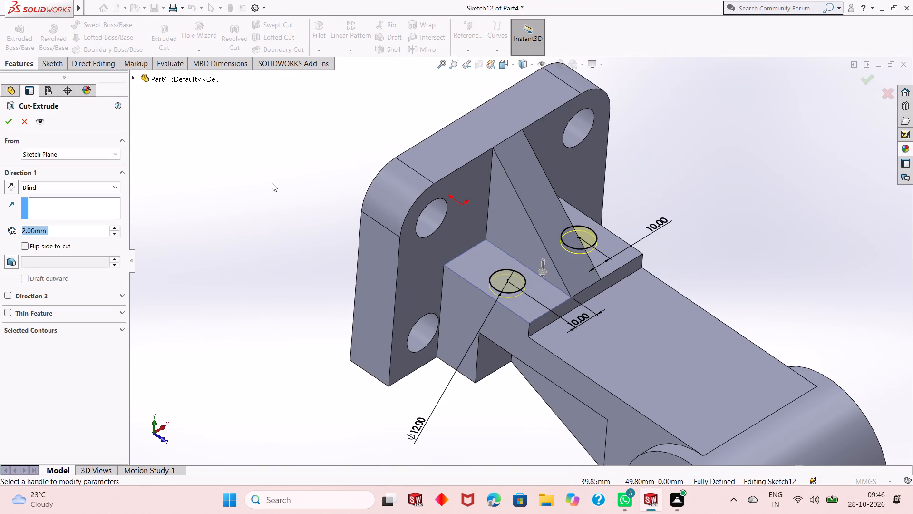
pyautogui.press('1')
pyautogui.press('Return')
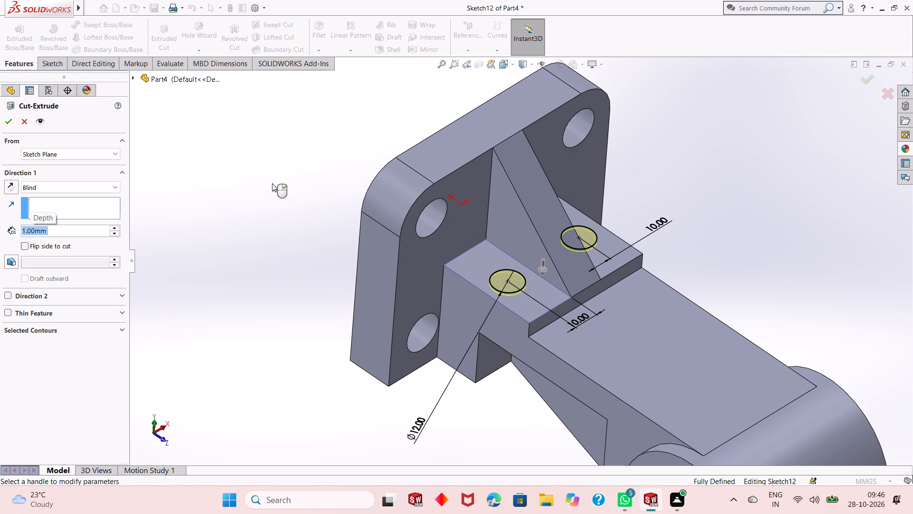
pyautogui.press('Return')
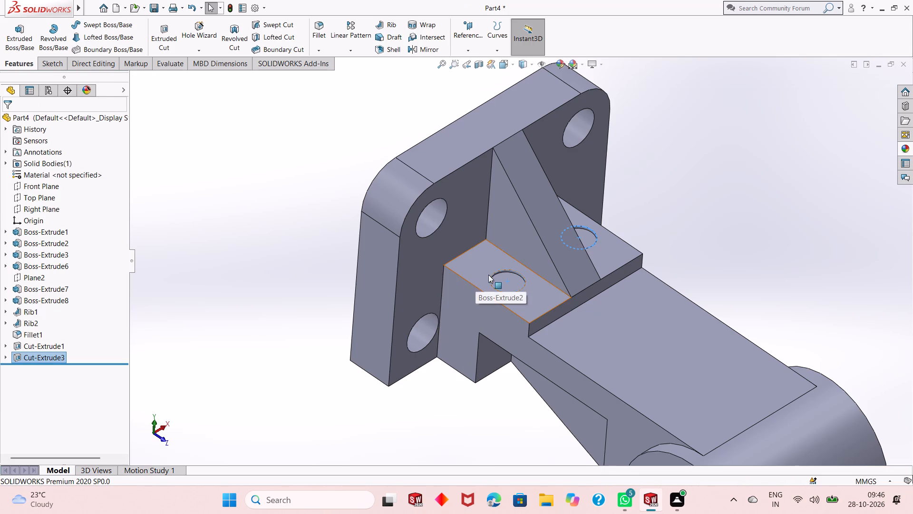
pyautogui.press('Escape')
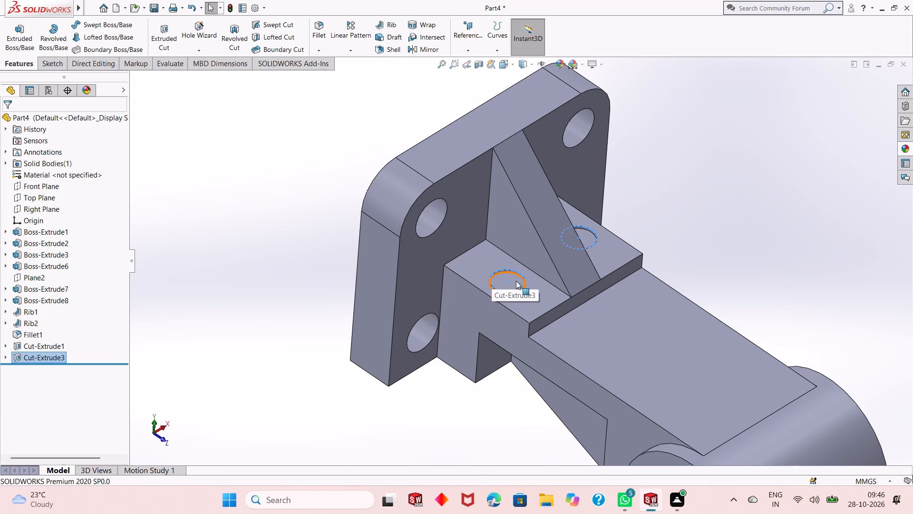
# On a new sketch on the recess floor, draw a concentric circle of about 2.8 mm radius in each recess.
pyautogui.click(516, 280)
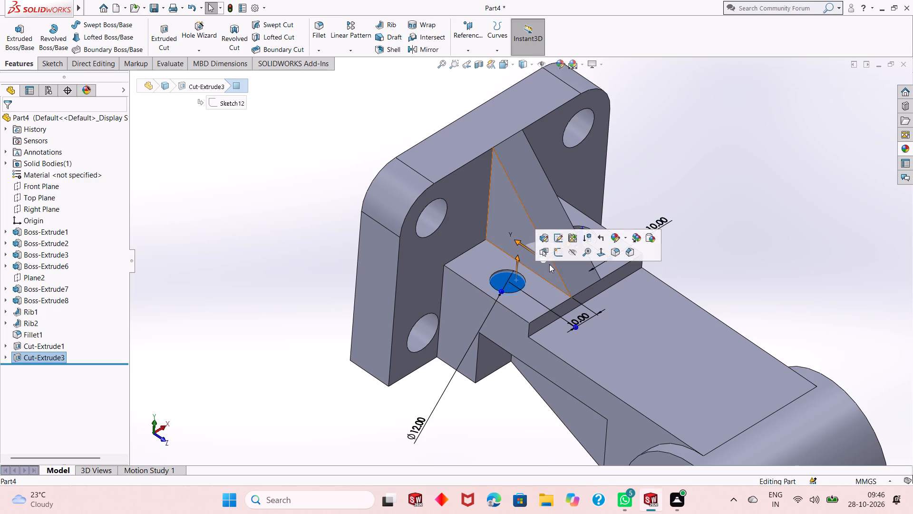
pyautogui.click(558, 255)
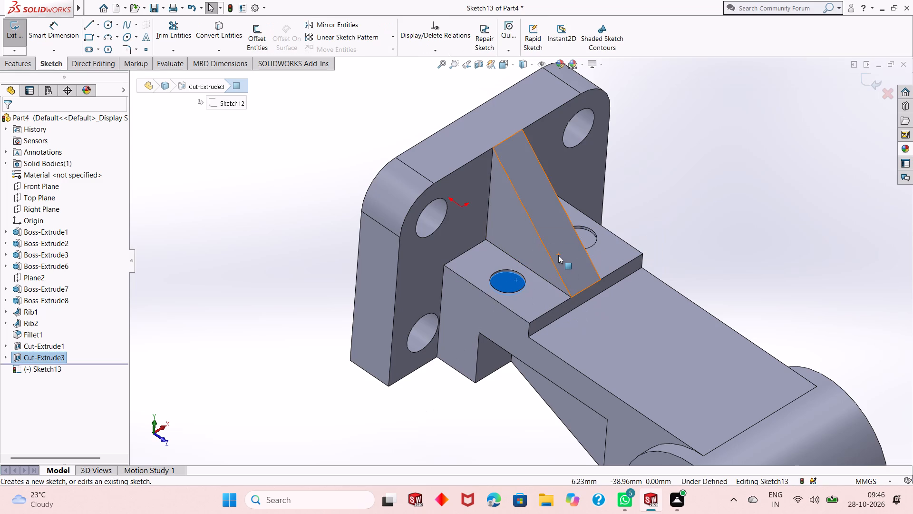
pyautogui.click(332, 241)
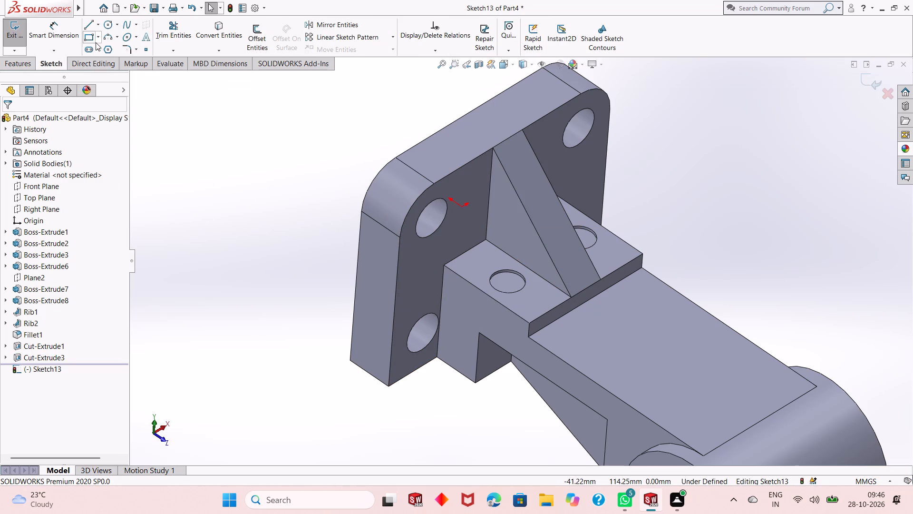
pyautogui.click(108, 53)
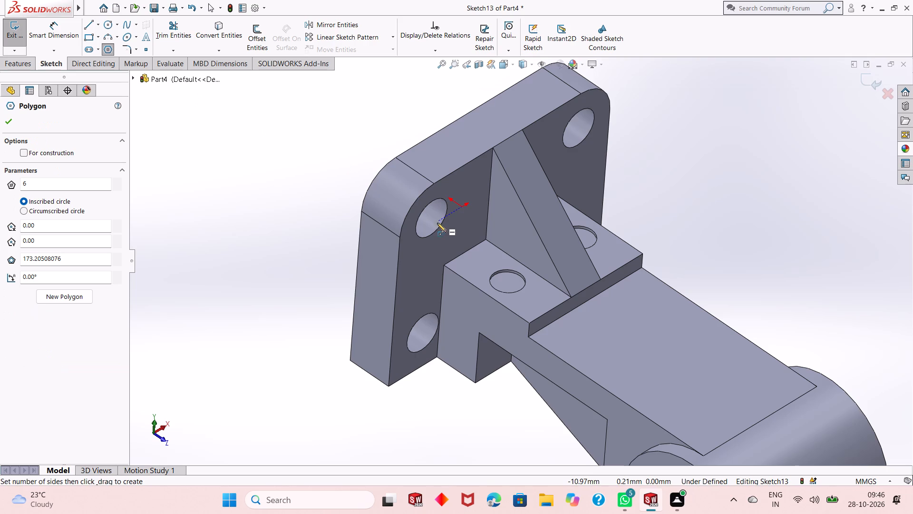
pyautogui.scroll(-1, 490, 254)
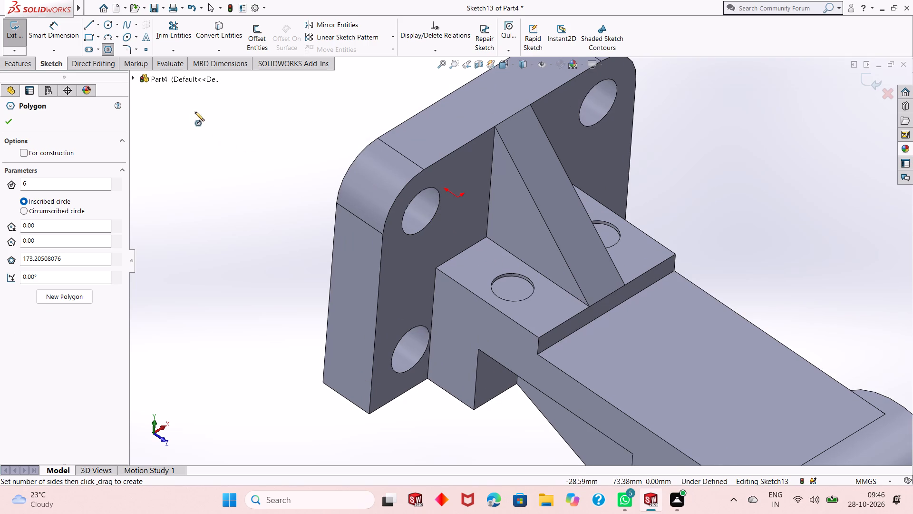
pyautogui.click(108, 23)
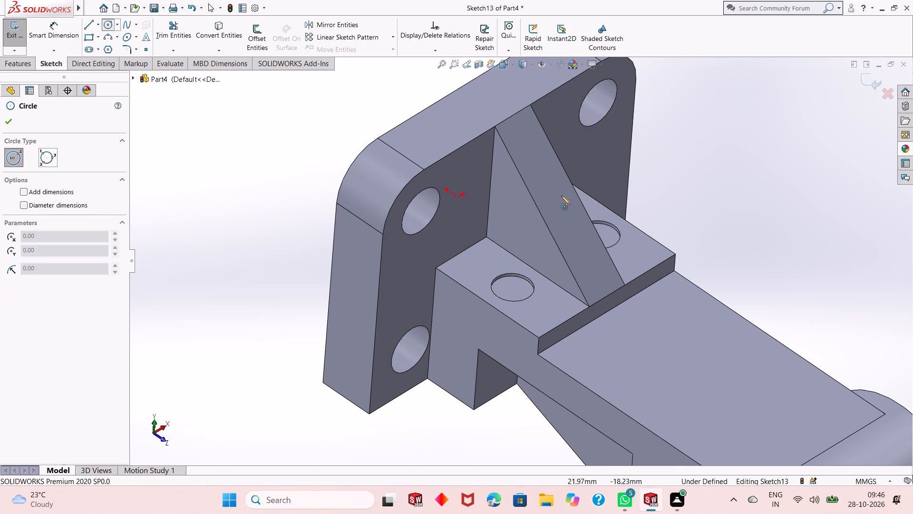
pyautogui.scroll(-3, 559, 241)
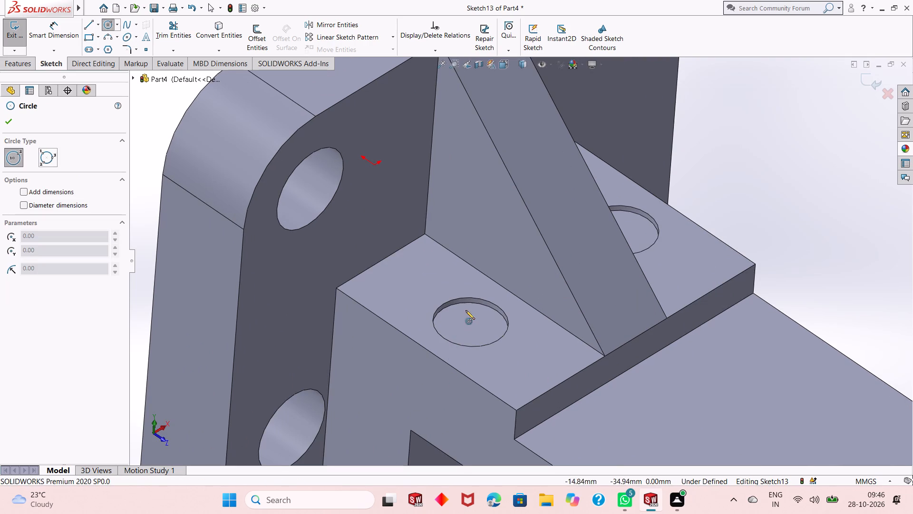
pyautogui.click(469, 325)
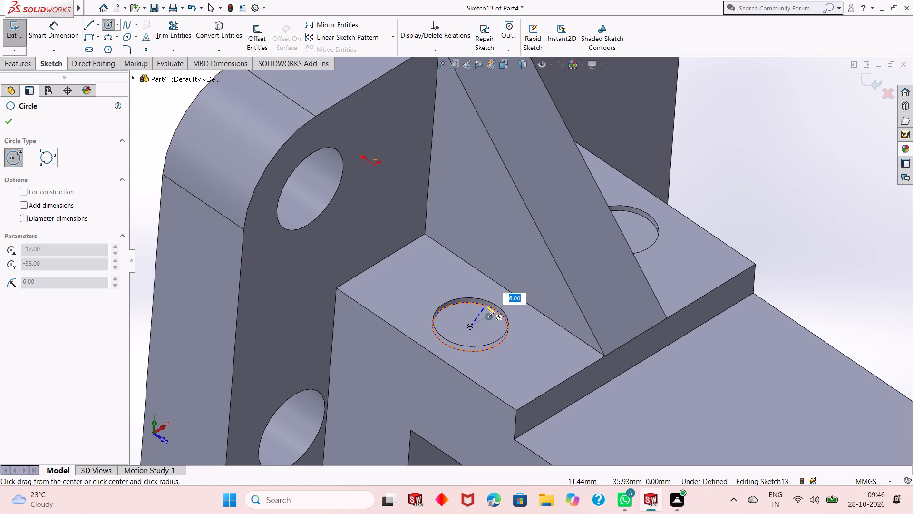
pyautogui.click(477, 316)
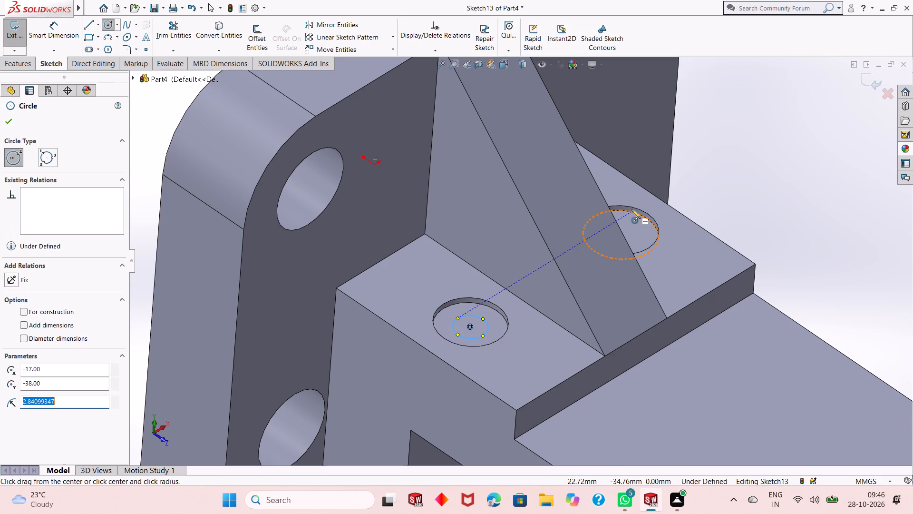
pyautogui.moveTo(632, 224); pyautogui.dragTo(618, 282, button='middle')
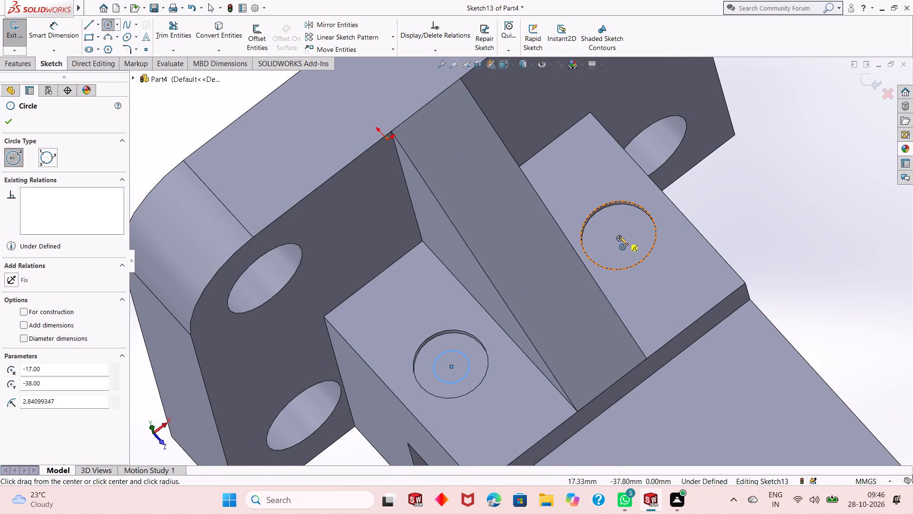
pyautogui.click(619, 238)
pyautogui.click(626, 224)
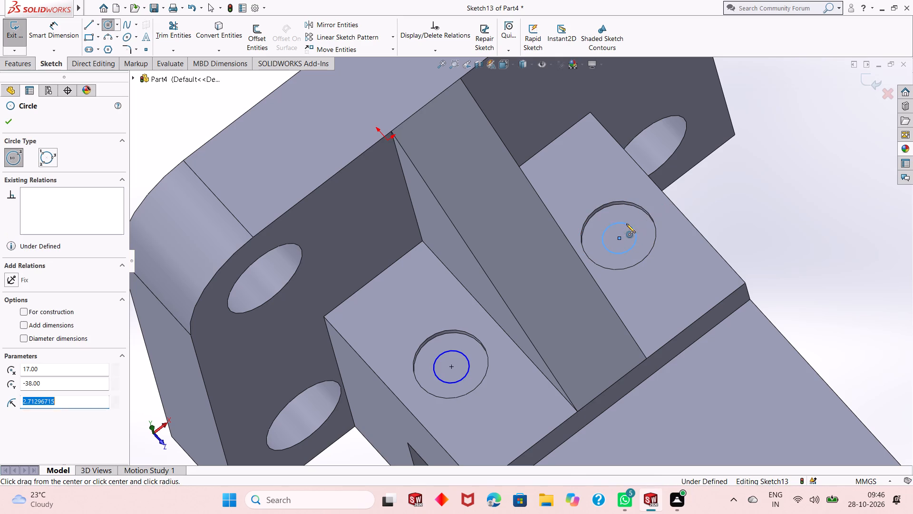
pyautogui.rightClick(745, 181)
pyautogui.click(787, 189)
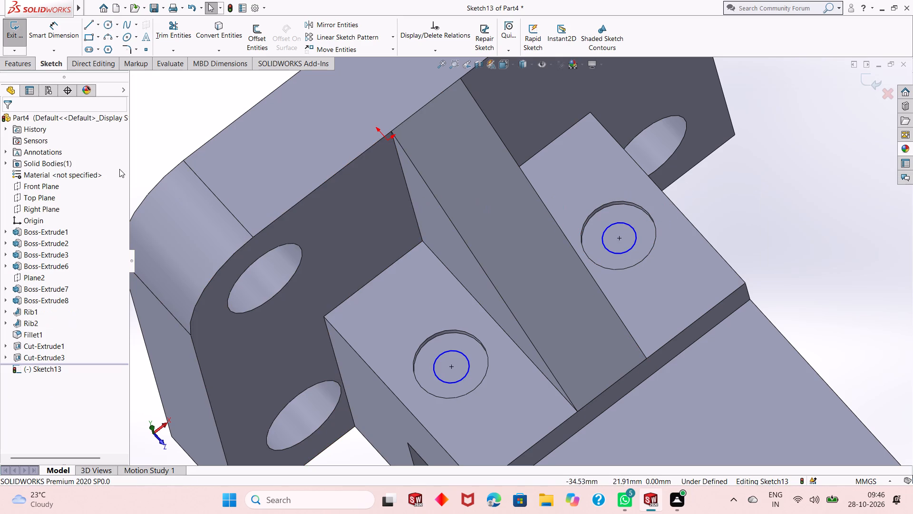
# Dimension the first recess's inner circle with a diameter of 10 mm.
pyautogui.click(61, 29)
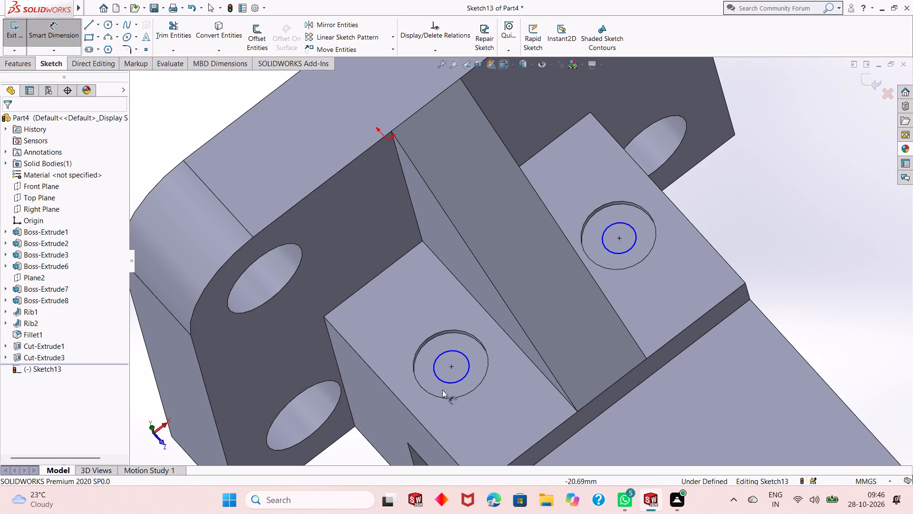
pyautogui.click(450, 384)
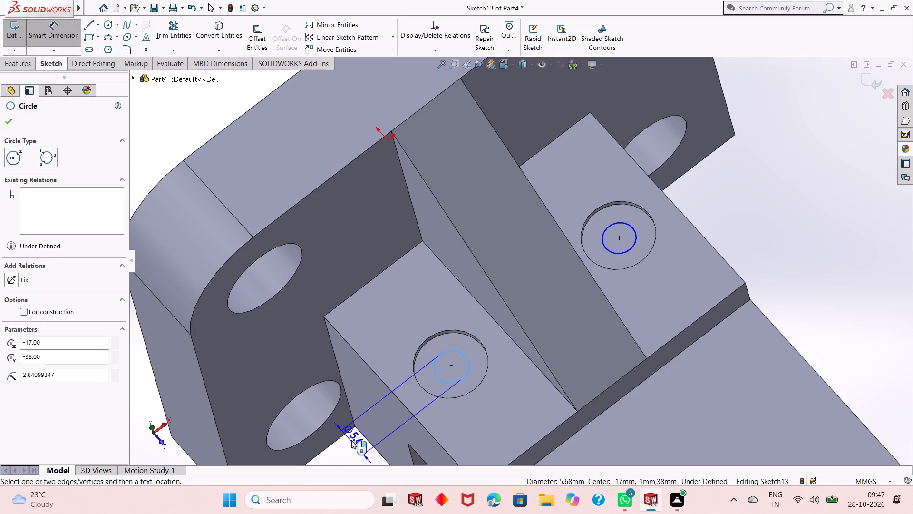
pyautogui.click(353, 440)
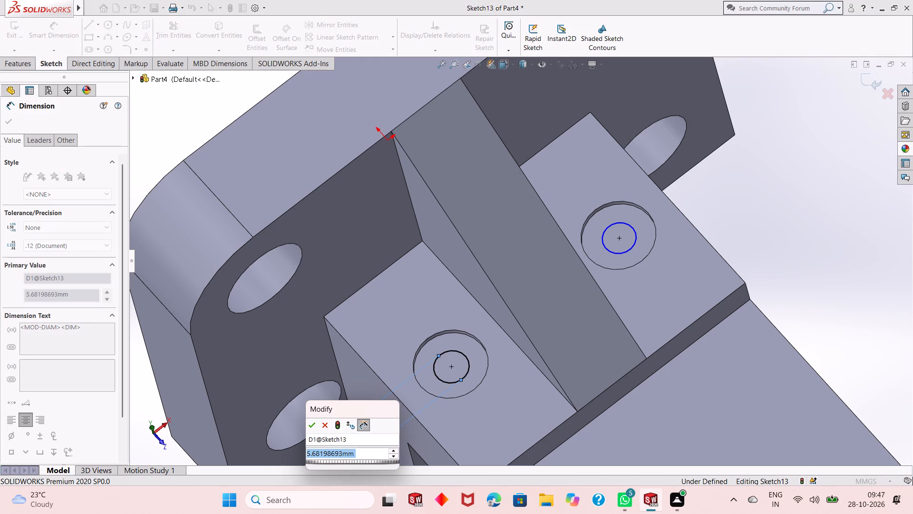
pyautogui.write('10')
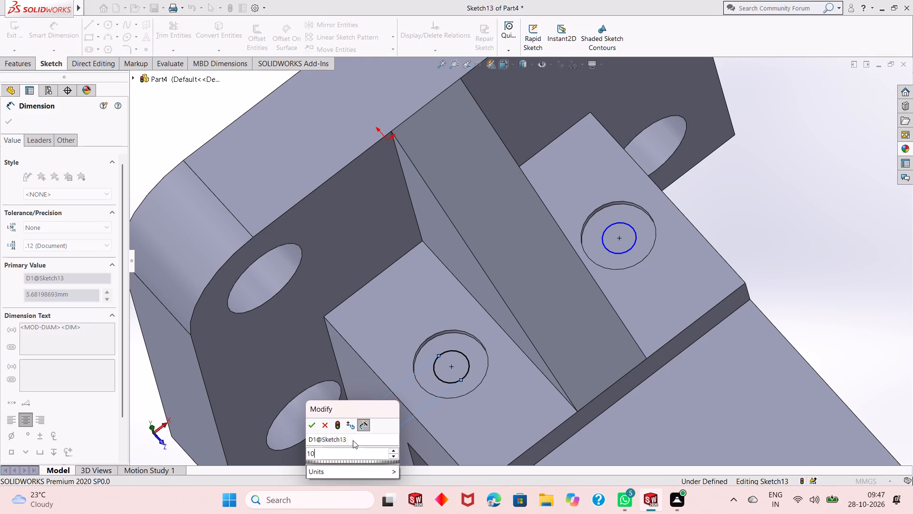
pyautogui.press('Return')
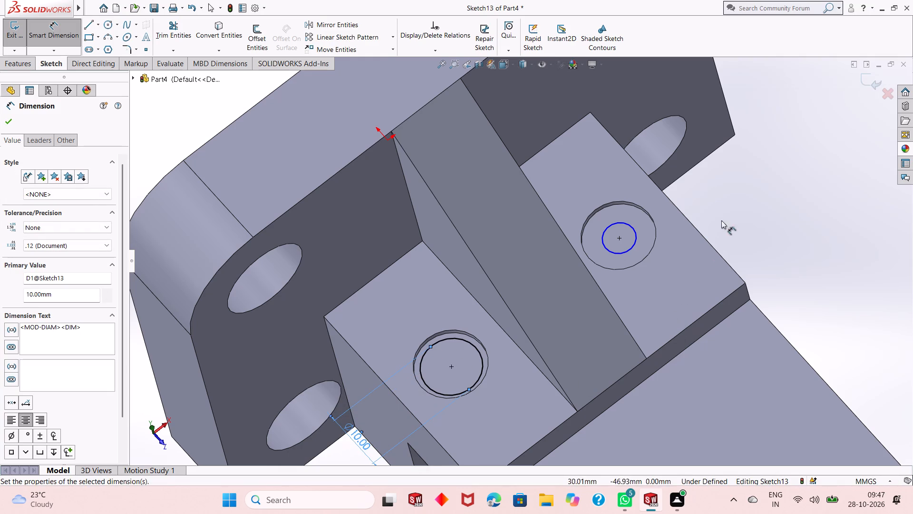
pyautogui.rightClick(729, 208)
pyautogui.click(752, 236)
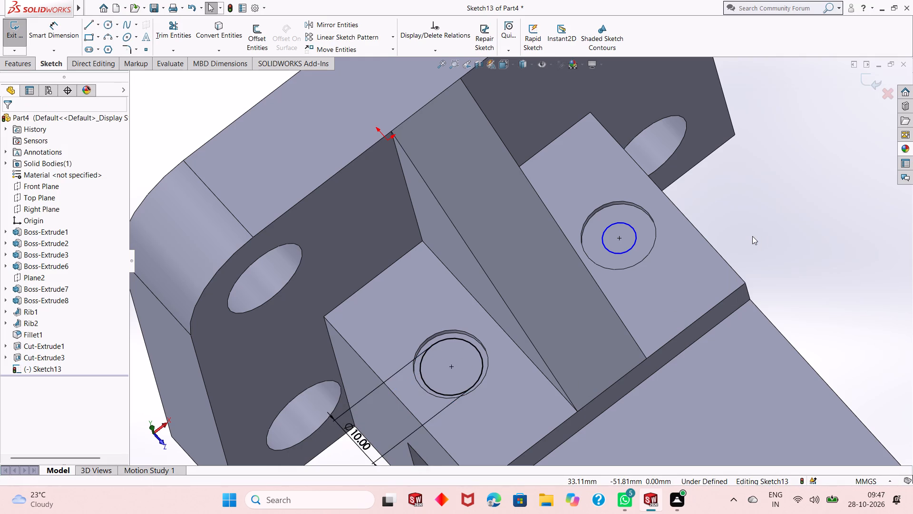
# Add an Equal relation between the 10 mm circle and the inner circle in the other recess.
pyautogui.click(482, 354)
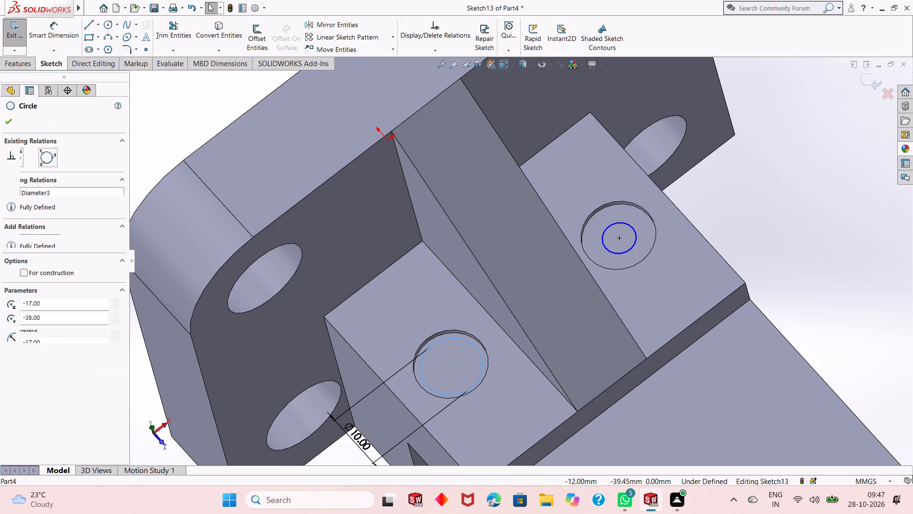
pyautogui.keyDown('ctrl'); pyautogui.click(612, 254); pyautogui.keyUp('ctrl')
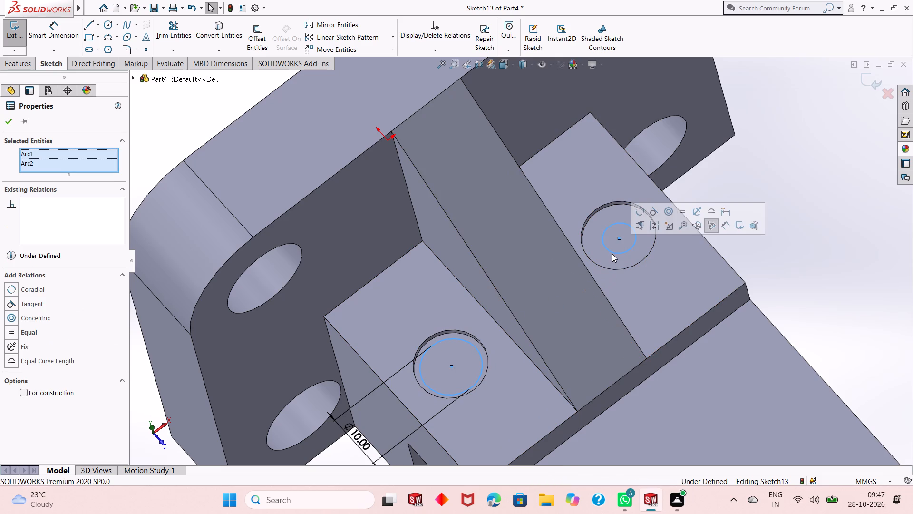
pyautogui.click(683, 212)
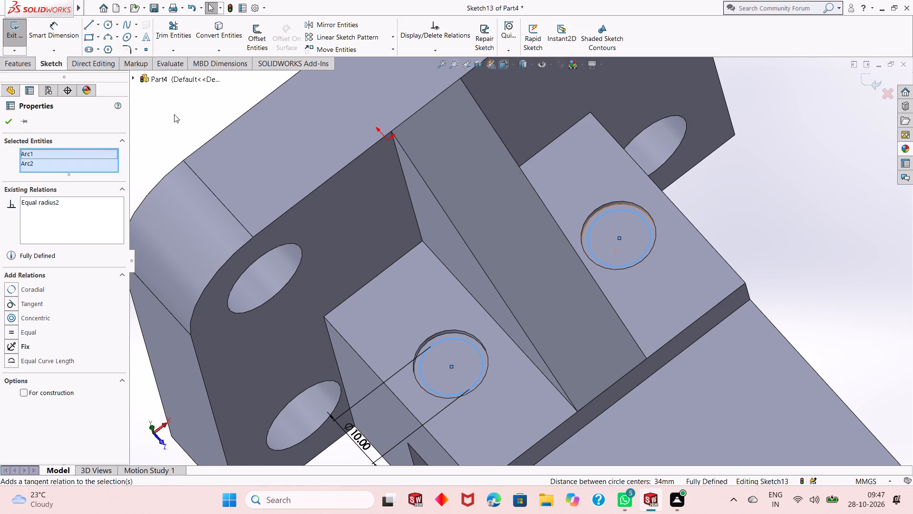
pyautogui.click(5, 123)
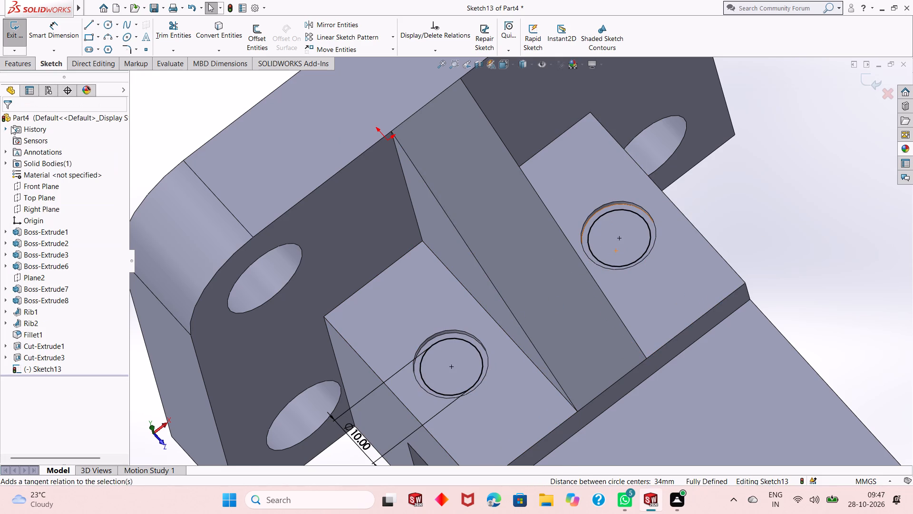
# Extrude-cut the two 10 mm circles in the recess floors to a blind depth of 1 mm.
pyautogui.scroll(2, 501, 267)
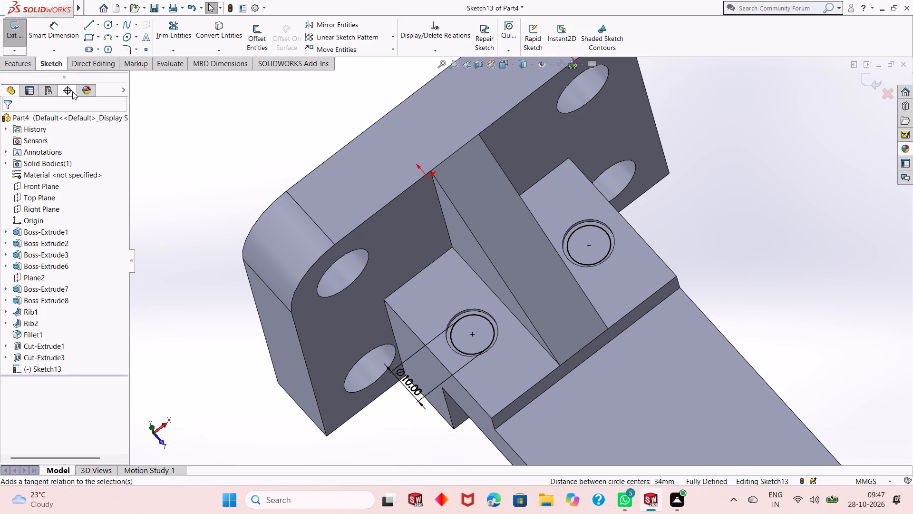
pyautogui.click(21, 64)
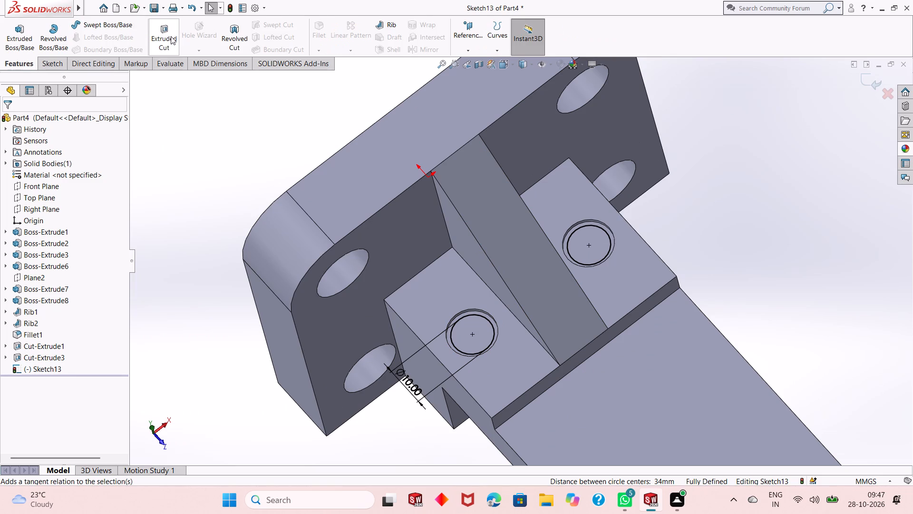
pyautogui.click(171, 36)
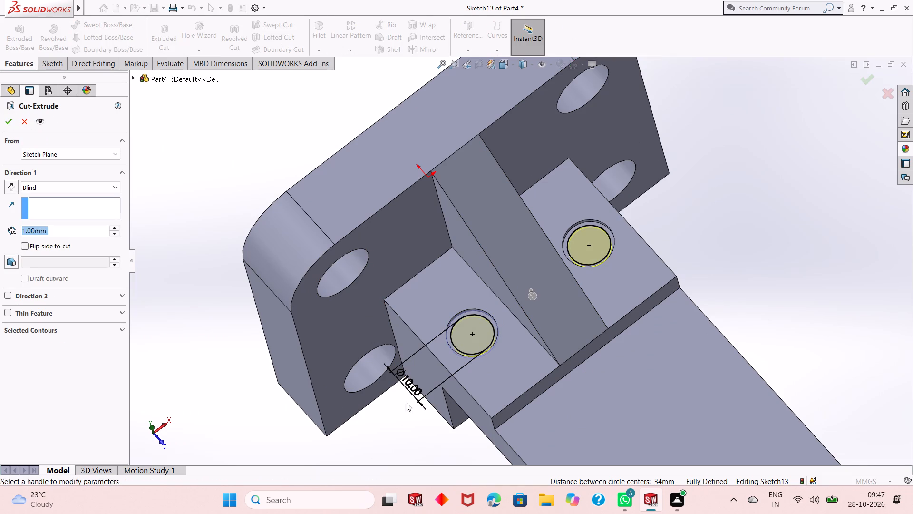
pyautogui.moveTo(408, 429); pyautogui.dragTo(417, 374, button='middle')
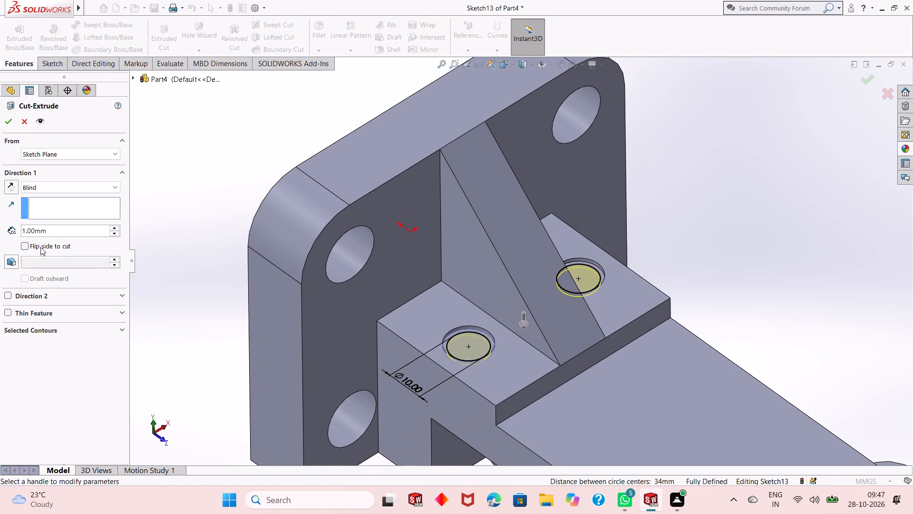
pyautogui.click(12, 126)
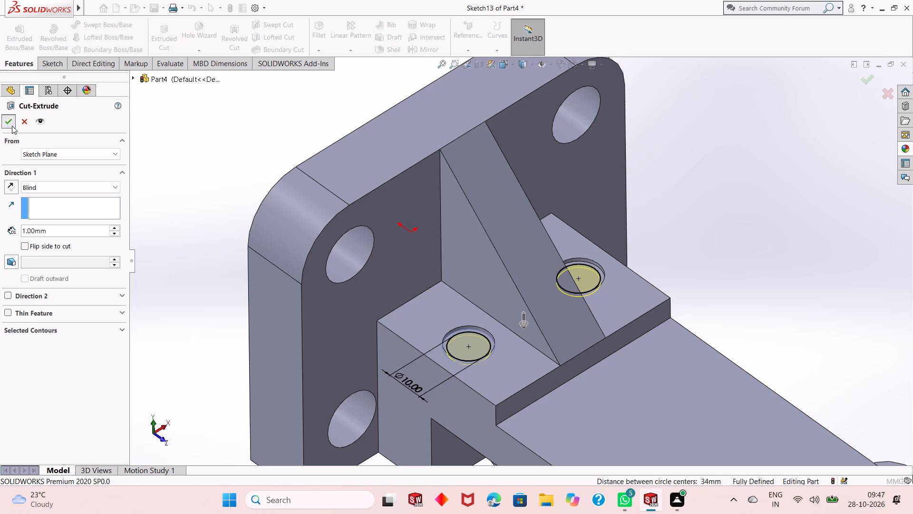
pyautogui.press('Escape')
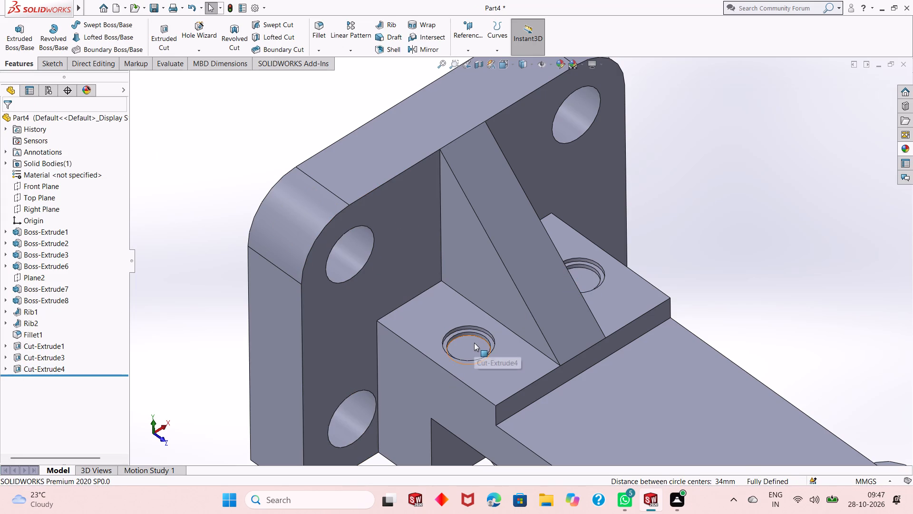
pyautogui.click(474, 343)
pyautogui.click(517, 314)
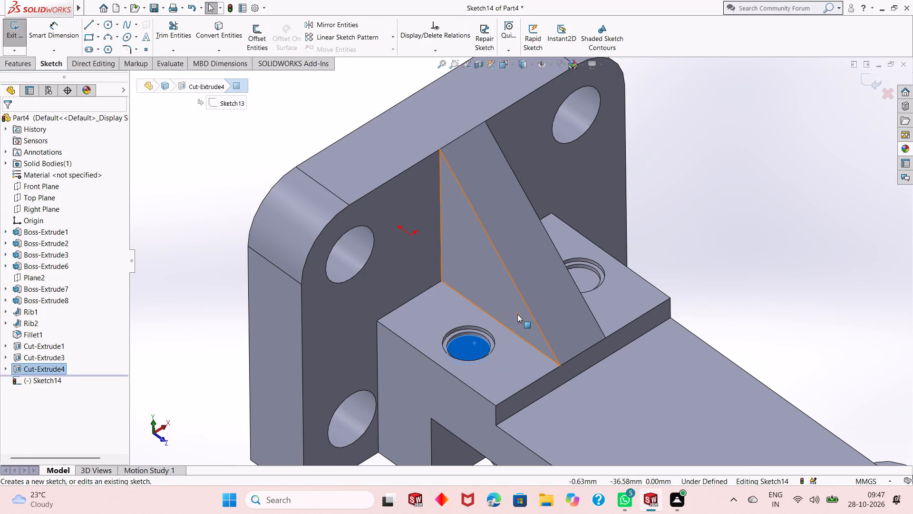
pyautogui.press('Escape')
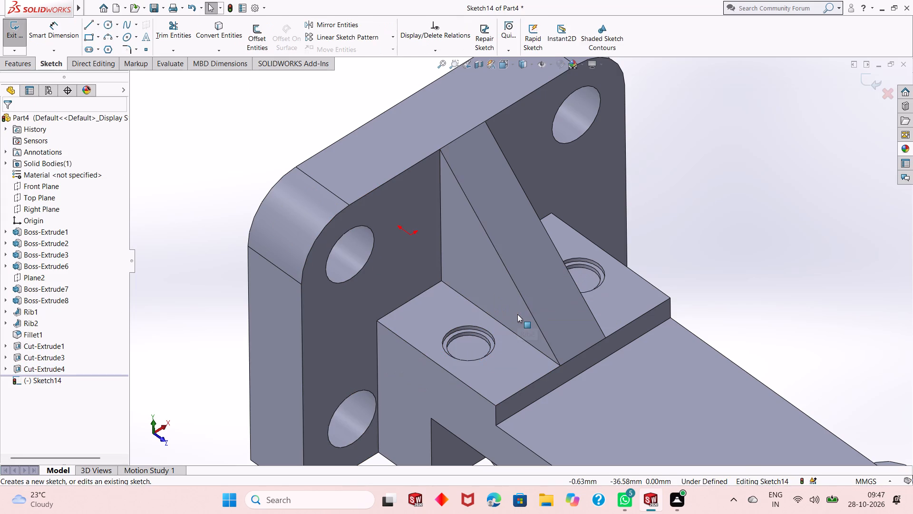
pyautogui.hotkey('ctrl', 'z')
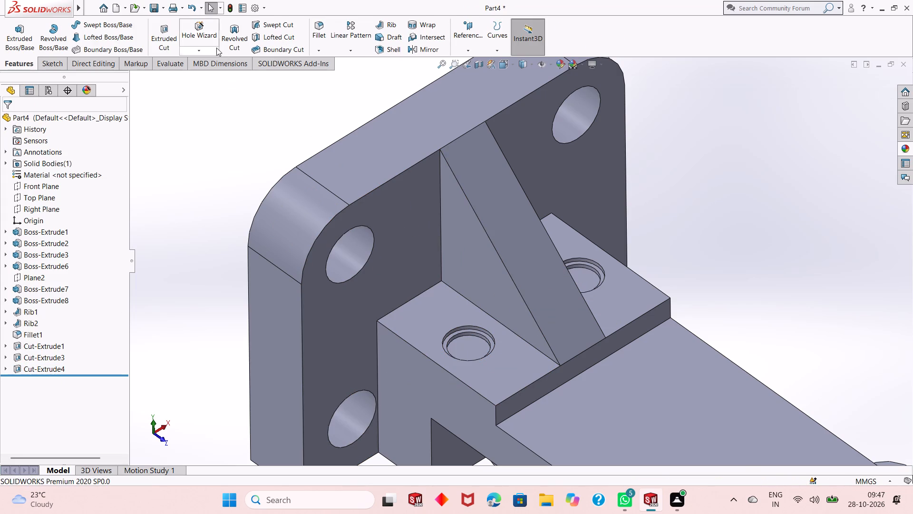
# Set up a Hole Wizard ISO dowel hole of size Ø5.0 with a blind depth of 13 mm.
pyautogui.click(210, 33)
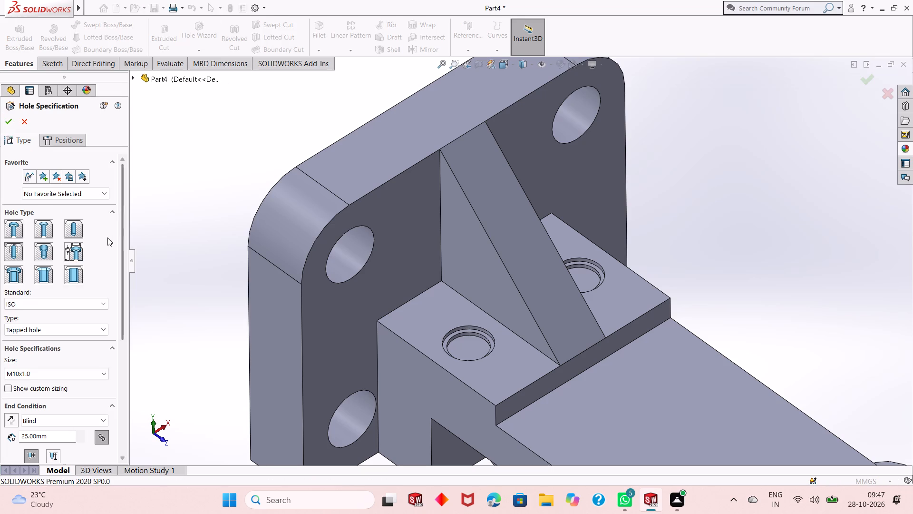
pyautogui.click(72, 228)
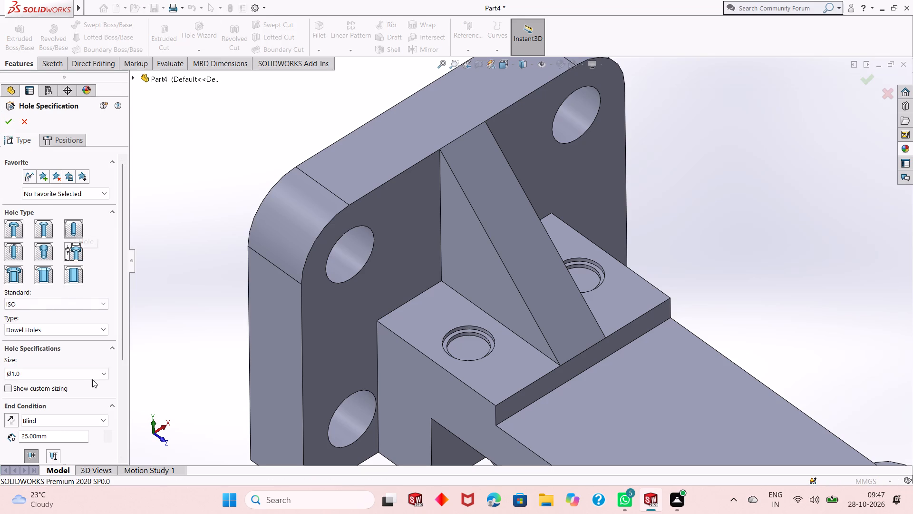
pyautogui.click(97, 374)
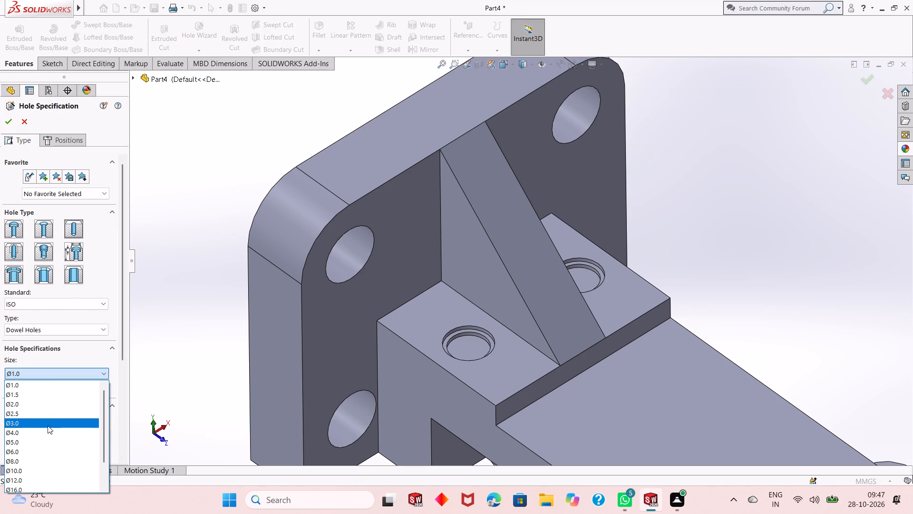
pyautogui.click(37, 440)
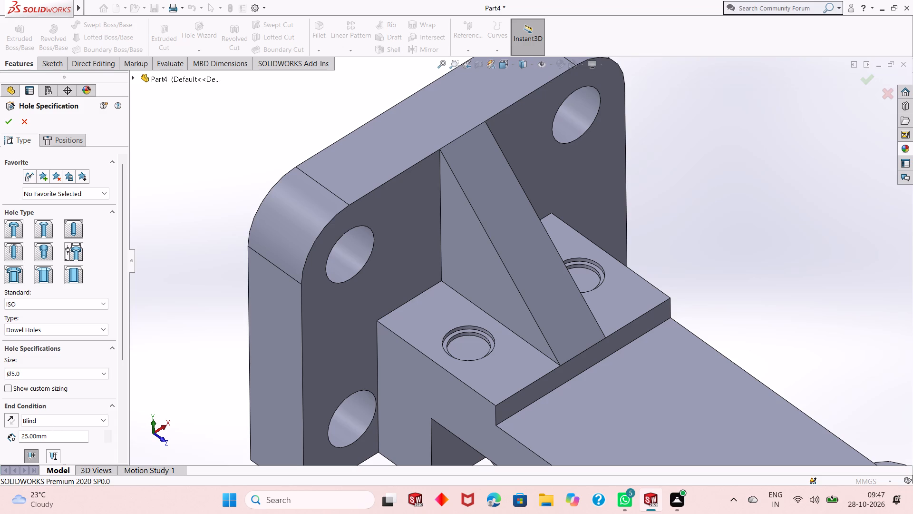
pyautogui.doubleClick(51, 434)
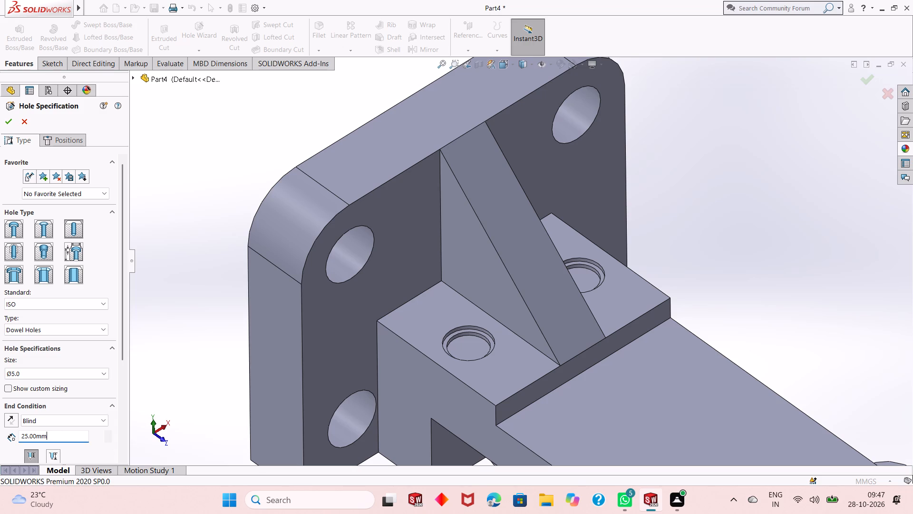
pyautogui.tripleClick(51, 435)
pyautogui.write('13')
pyautogui.press('Return')
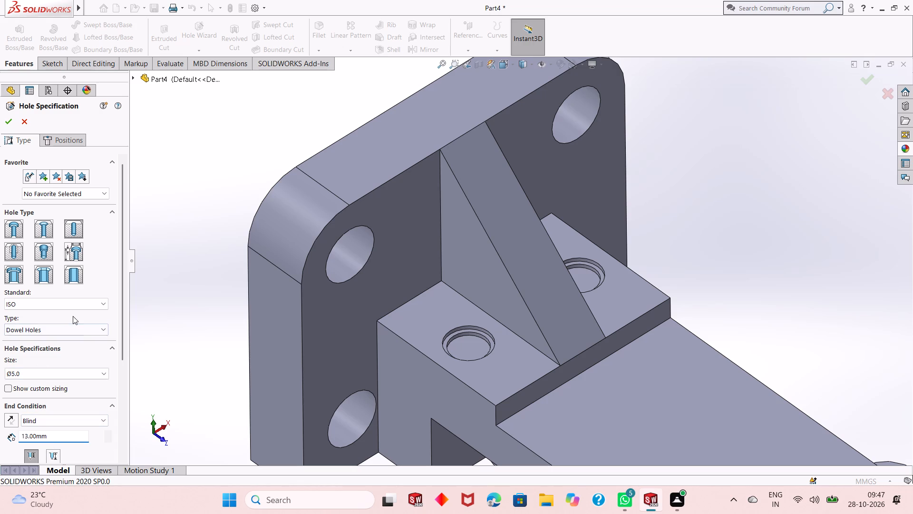
# Place a dowel hole at the centre of each 10 mm recess floor on the boss and finish the holes.
pyautogui.click(76, 144)
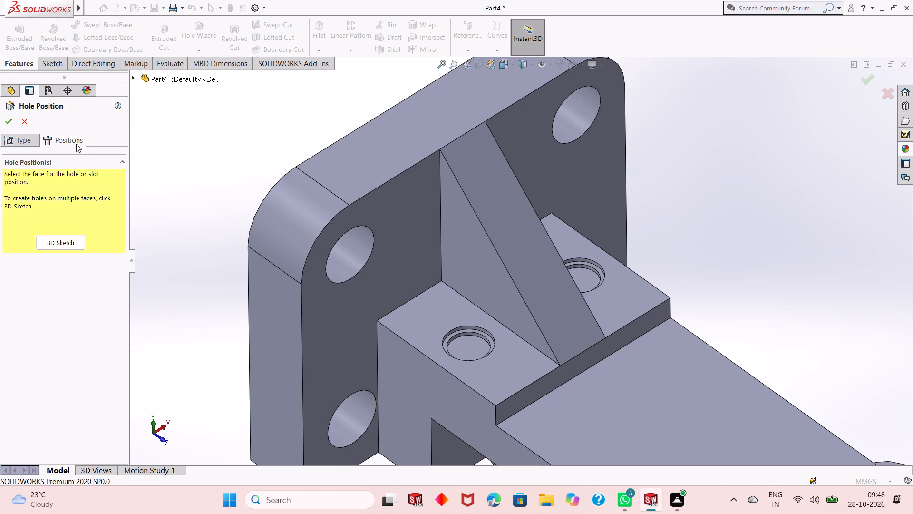
pyautogui.scroll(-3, 523, 302)
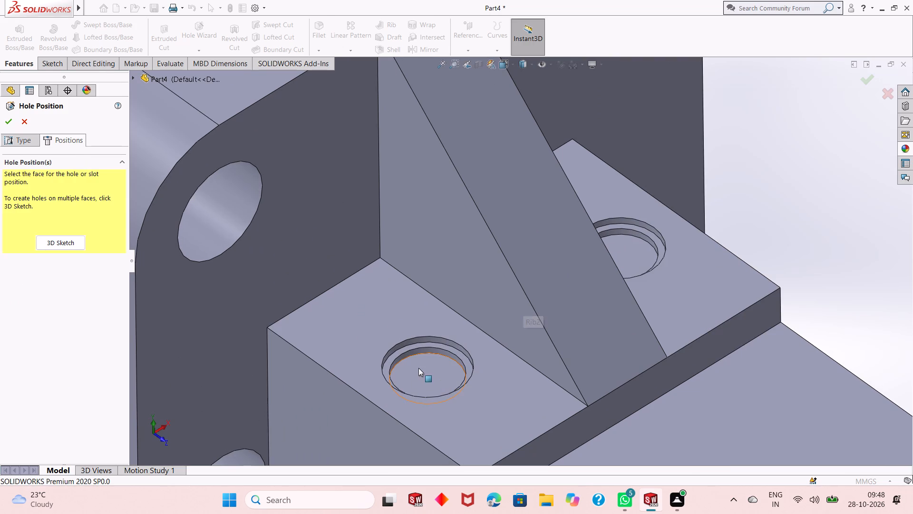
pyautogui.click(418, 368)
pyautogui.scroll(-2, 428, 360)
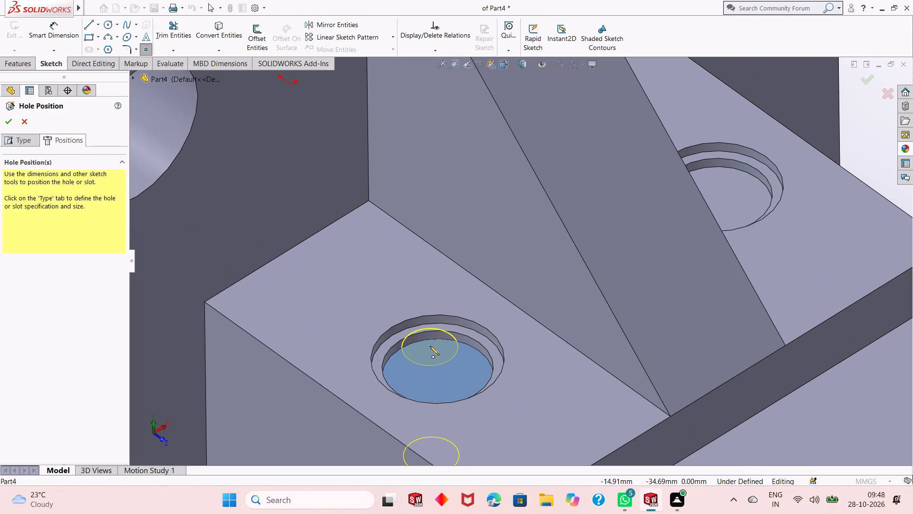
pyautogui.click(437, 375)
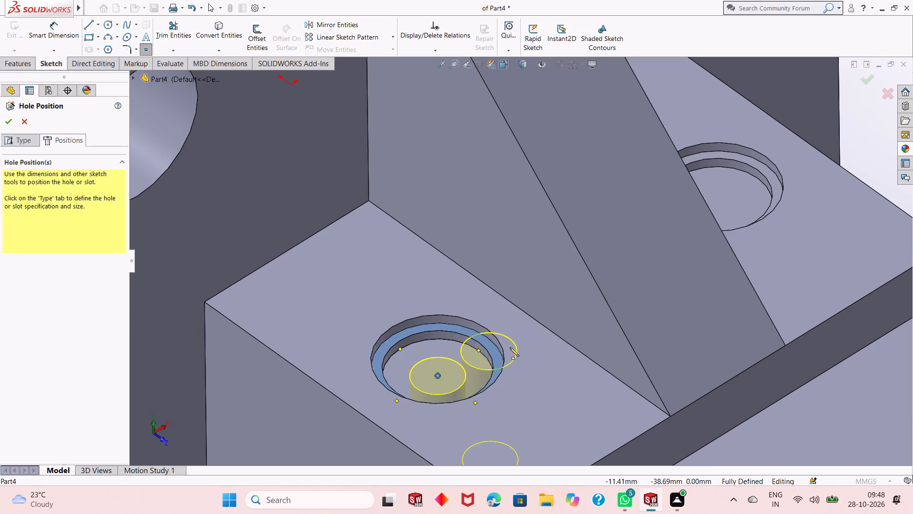
pyautogui.scroll(-2, 623, 356)
pyautogui.scroll(2, 617, 363)
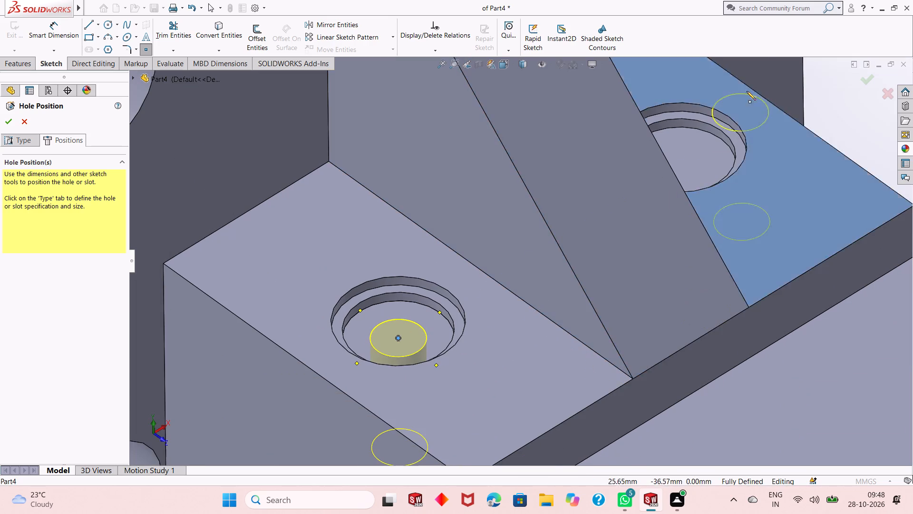
pyautogui.scroll(-3, 754, 78)
pyautogui.moveTo(700, 229); pyautogui.dragTo(690, 241, button='middle')
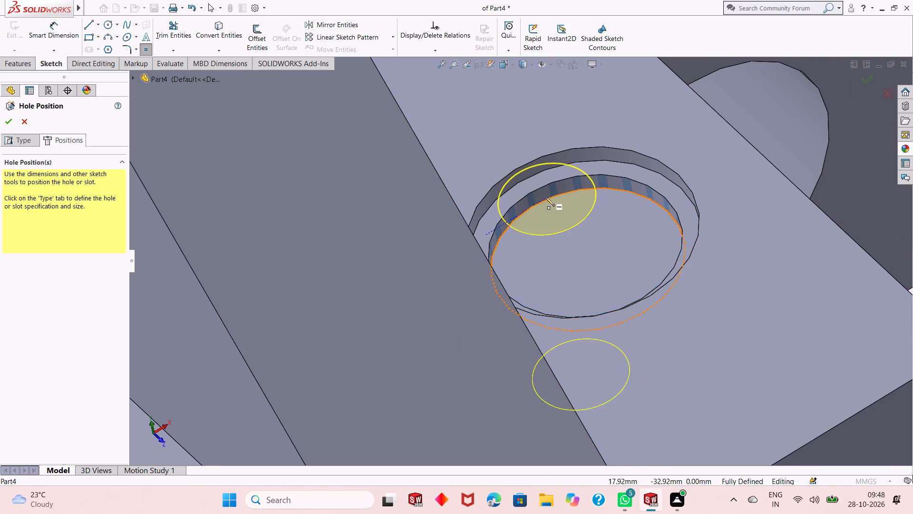
pyautogui.scroll(-1, 545, 197)
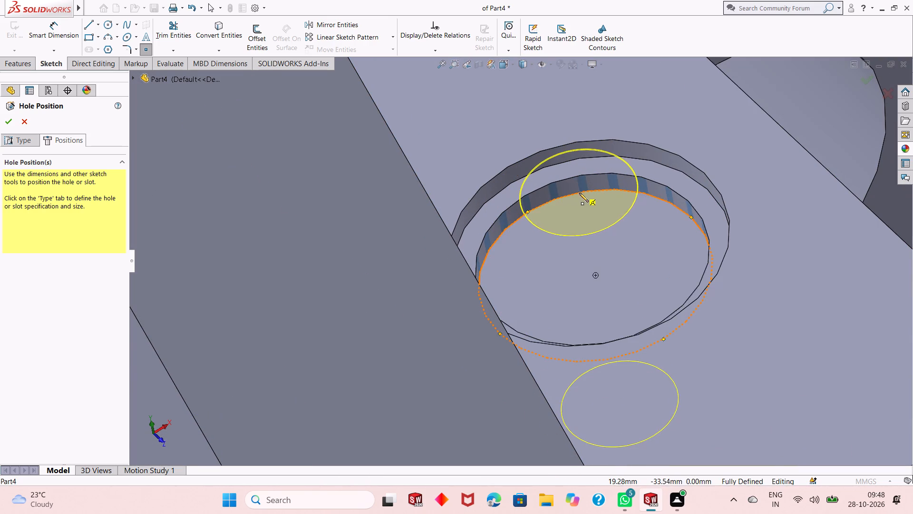
pyautogui.click(597, 277)
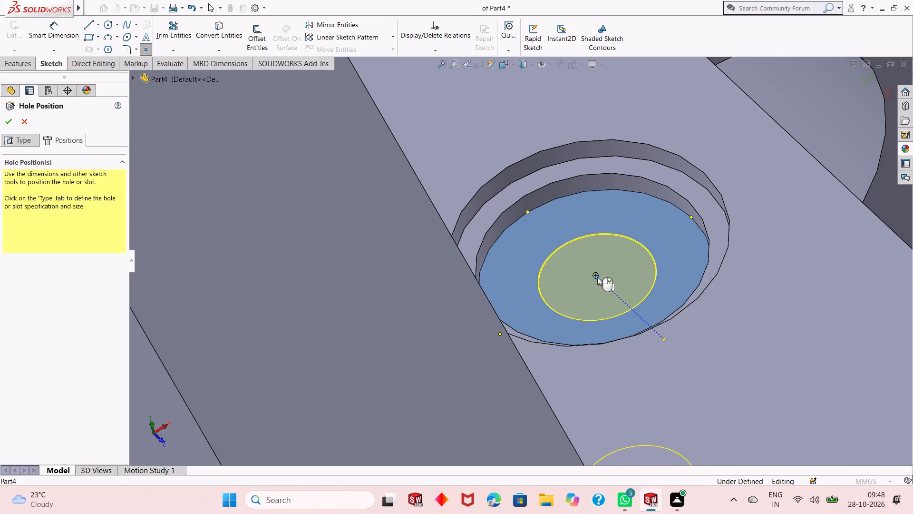
pyautogui.rightClick(596, 277)
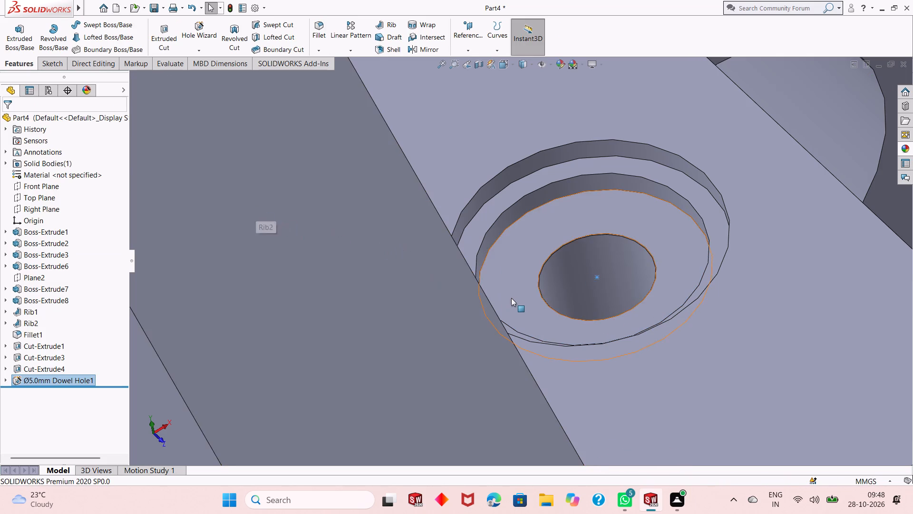
pyautogui.scroll(5, 503, 304)
pyautogui.scroll(4, 465, 324)
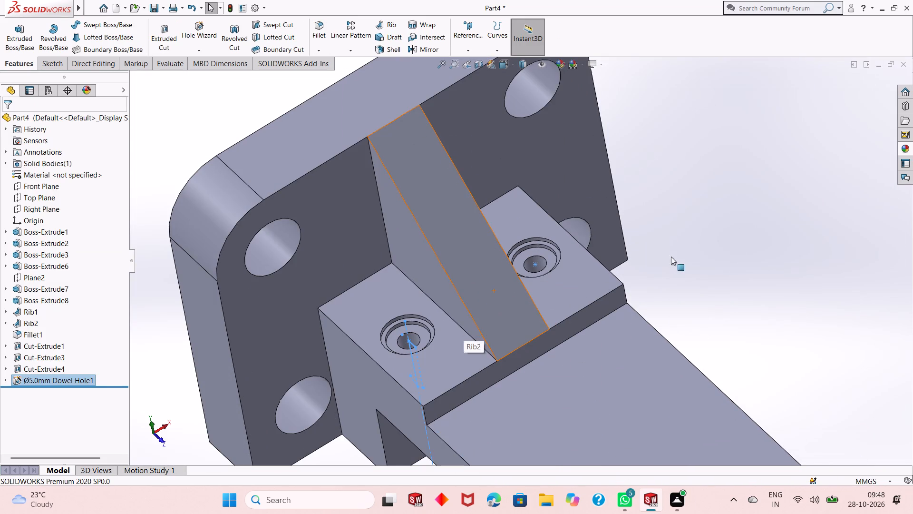
pyautogui.click(682, 253)
# Inspect a dowel hole's depth in a temporary section view parallel to the Right Plane, offset 17 mm through the hole.
pyautogui.moveTo(513, 371); pyautogui.dragTo(515, 337, button='middle')
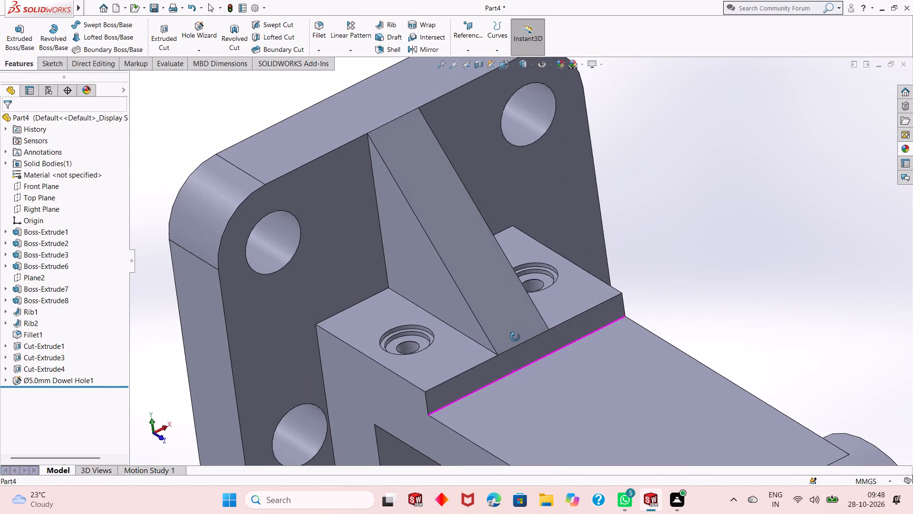
pyautogui.moveTo(515, 337); pyautogui.dragTo(526, 279, button='middle')
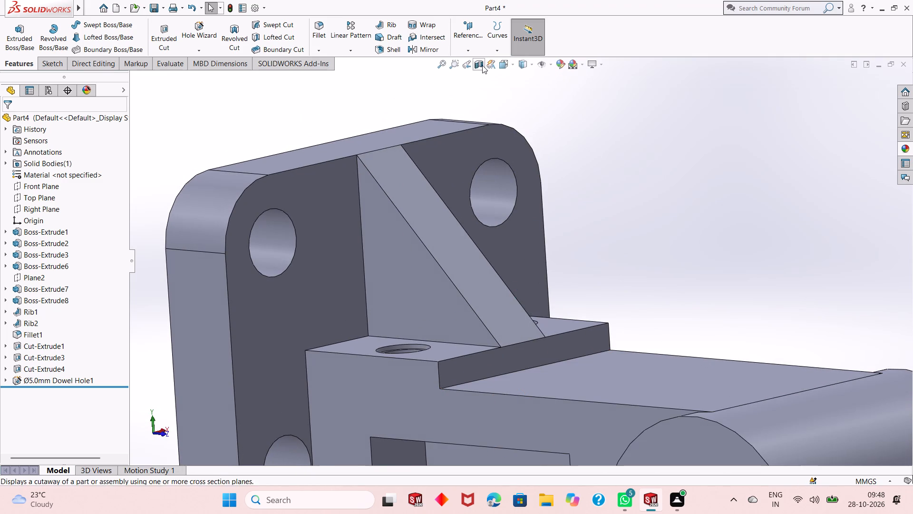
pyautogui.click(481, 66)
pyautogui.scroll(2, 400, 282)
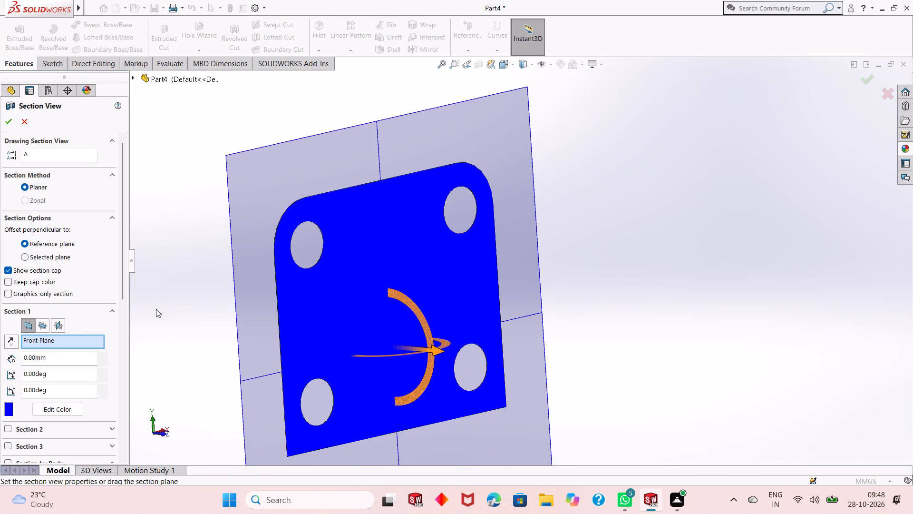
pyautogui.click(63, 323)
pyautogui.scroll(1, 549, 364)
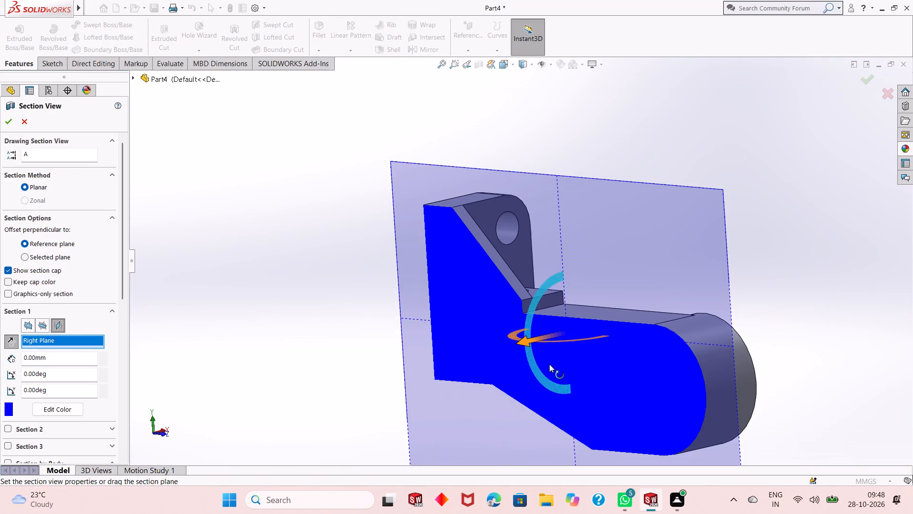
pyautogui.scroll(1, 549, 364)
pyautogui.moveTo(523, 343); pyautogui.dragTo(538, 327)
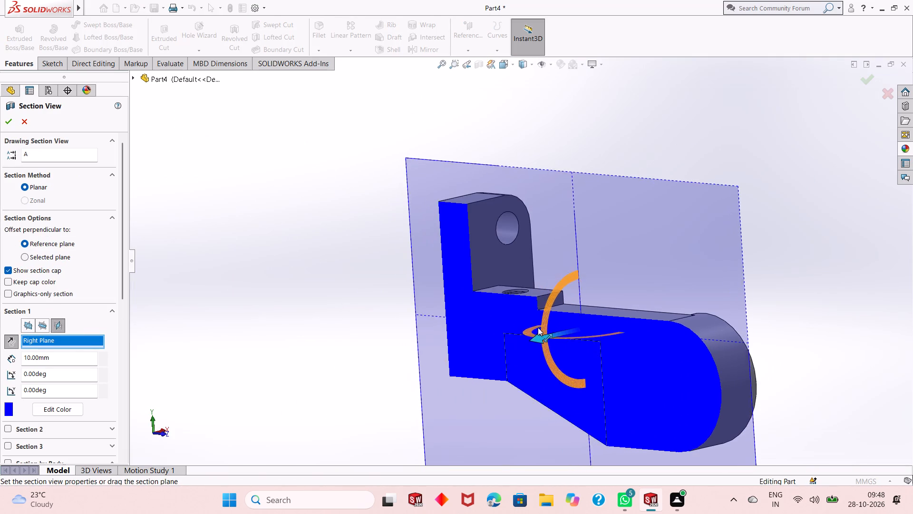
pyautogui.moveTo(538, 327); pyautogui.dragTo(545, 319)
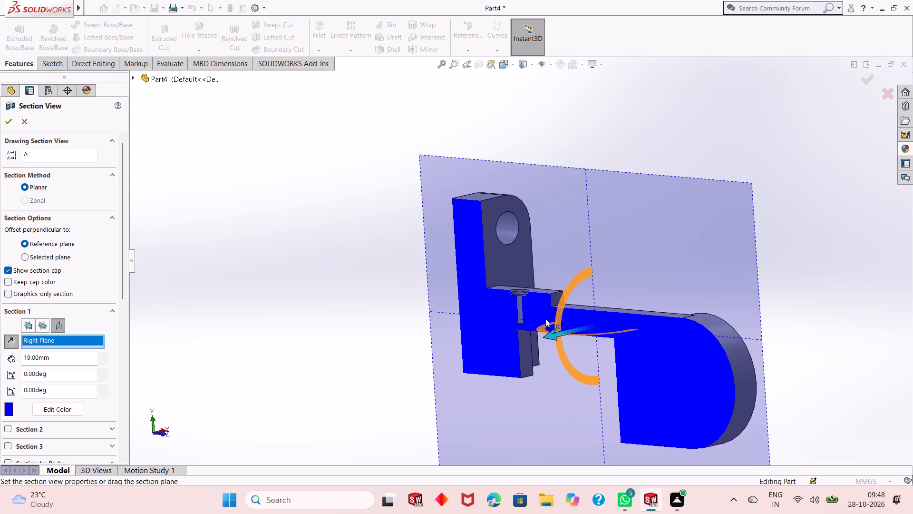
pyautogui.moveTo(545, 319); pyautogui.dragTo(544, 319)
pyautogui.moveTo(482, 318); pyautogui.dragTo(498, 298, button='middle')
pyautogui.scroll(-3, 488, 323)
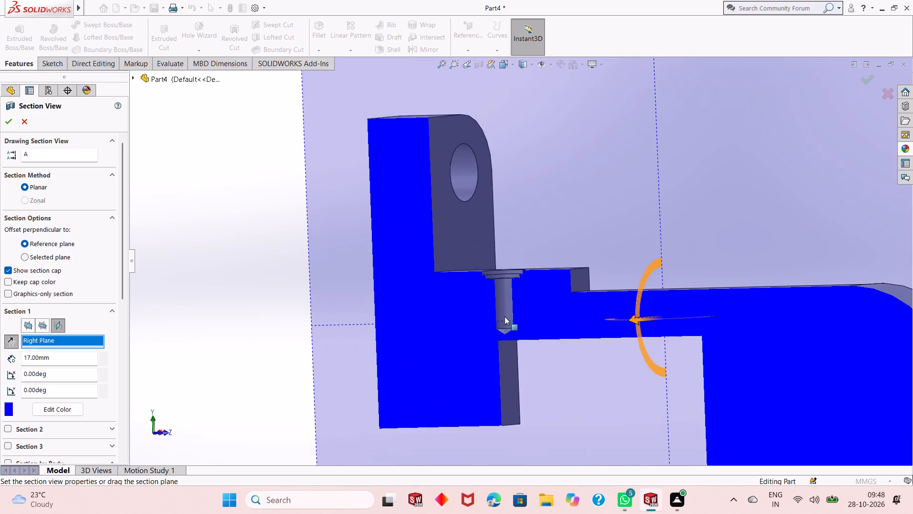
pyautogui.scroll(-3, 512, 305)
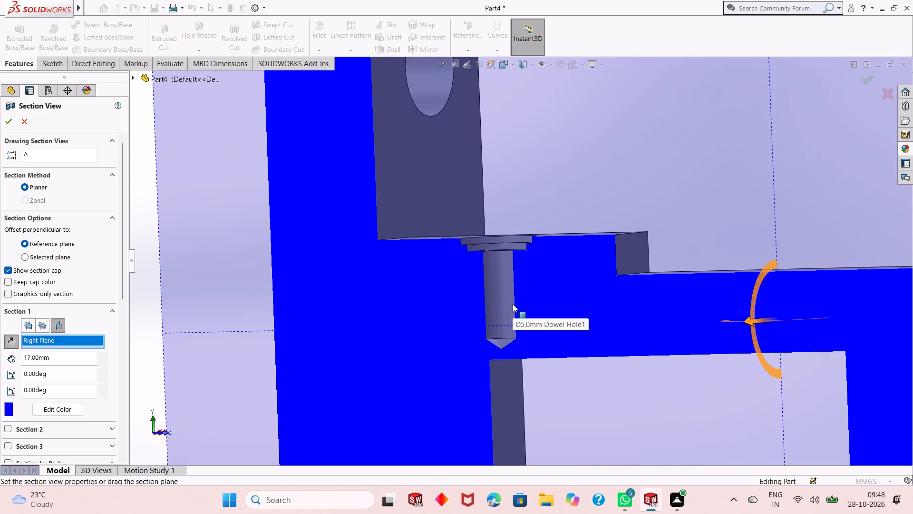
pyautogui.click(24, 123)
# Sketch a corner rectangle about 6 by 3.8 mm on the side face of the boss, below its top edge near the back plate.
pyautogui.scroll(4, 525, 274)
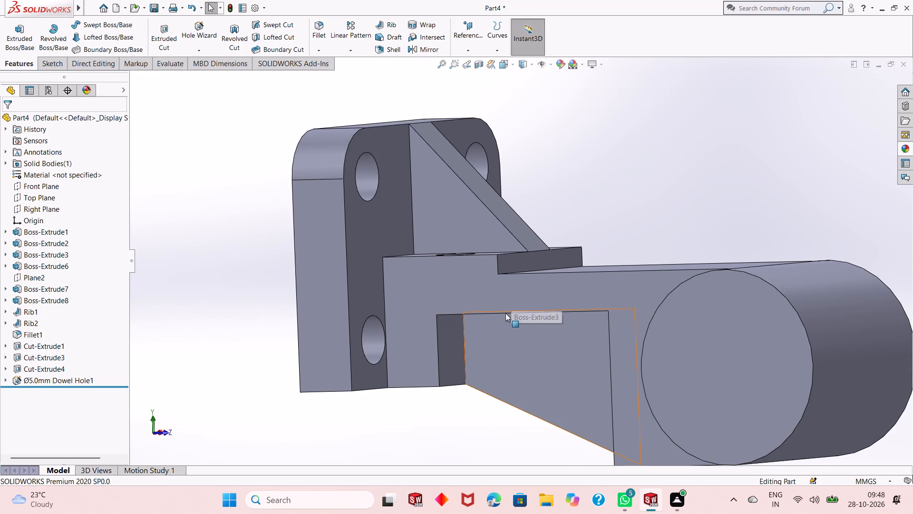
pyautogui.moveTo(505, 313); pyautogui.dragTo(504, 357, button='middle')
pyautogui.scroll(-2, 501, 280)
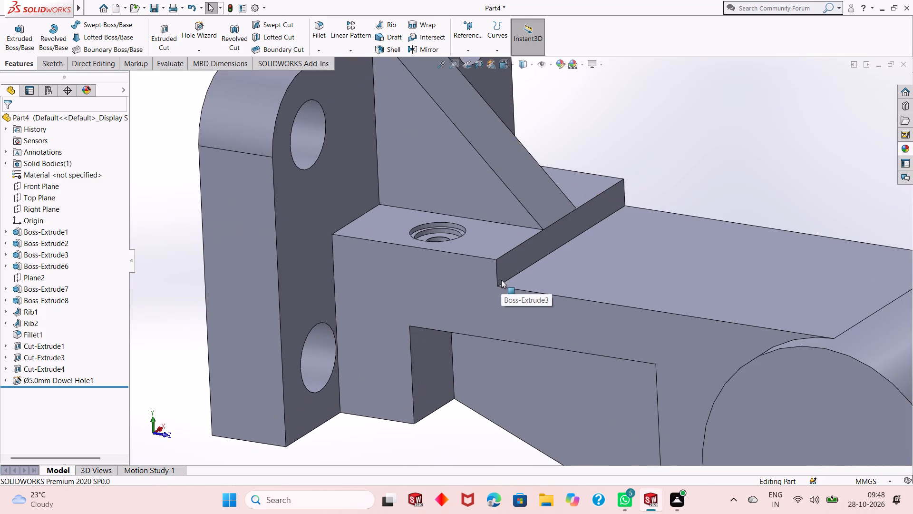
pyautogui.scroll(2, 501, 280)
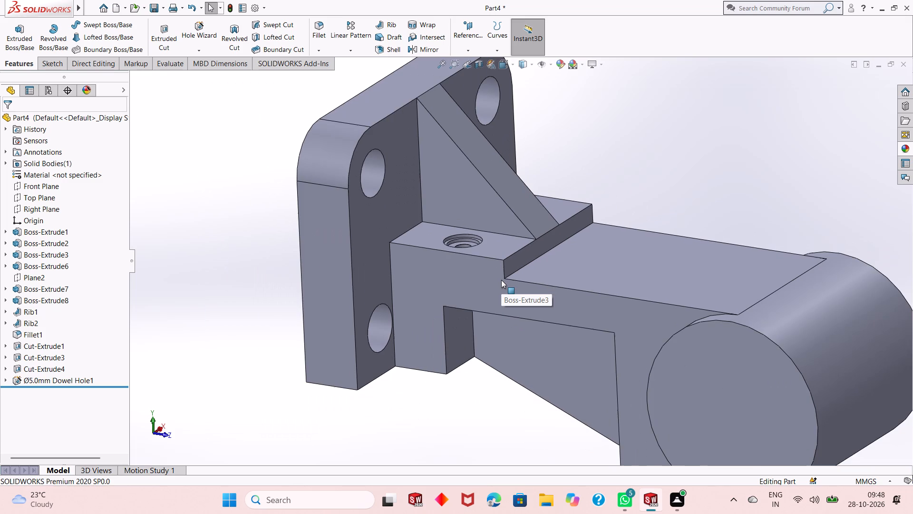
pyautogui.click(427, 282)
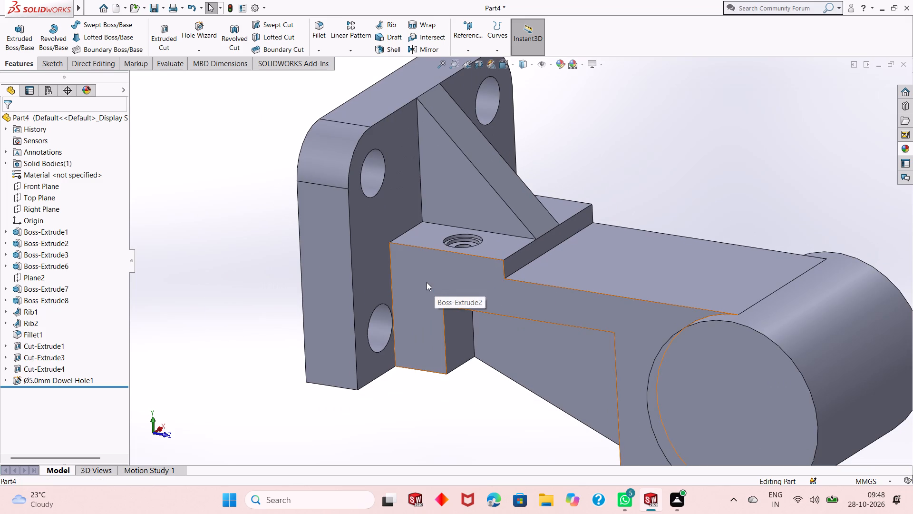
pyautogui.click(468, 256)
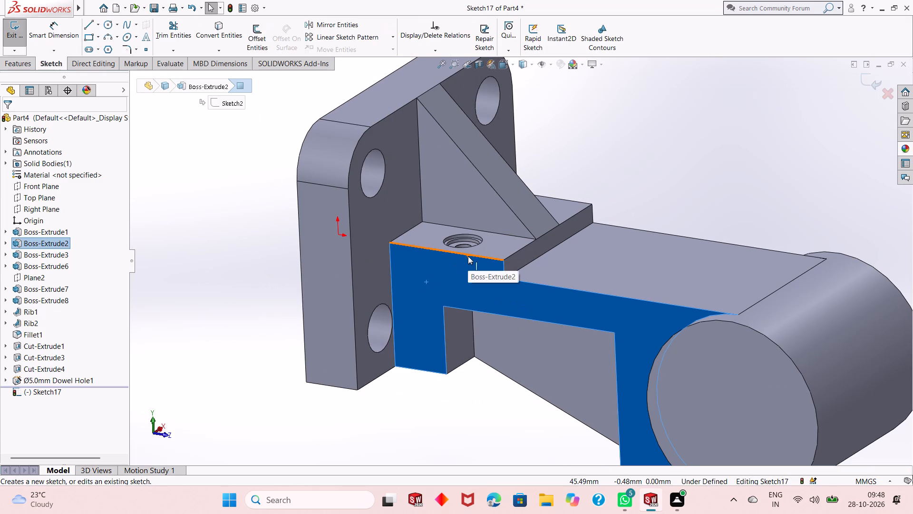
pyautogui.hotkey('ctrl', '8')
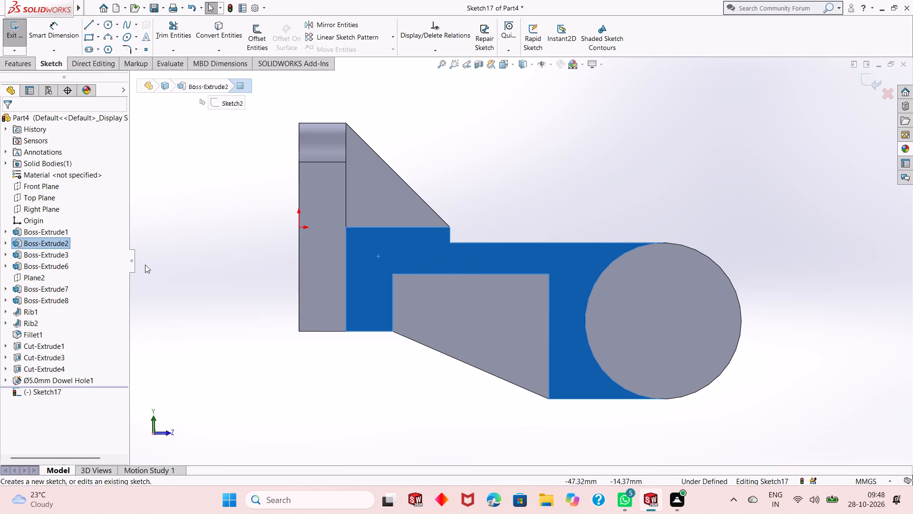
pyautogui.scroll(-2, 294, 217)
pyautogui.scroll(-1, 342, 329)
pyautogui.click(285, 300)
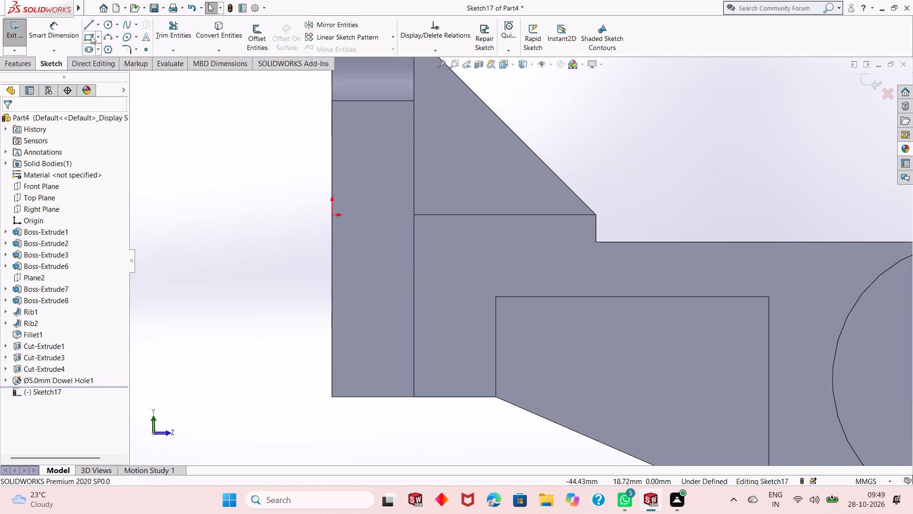
pyautogui.click(91, 36)
pyautogui.click(420, 258)
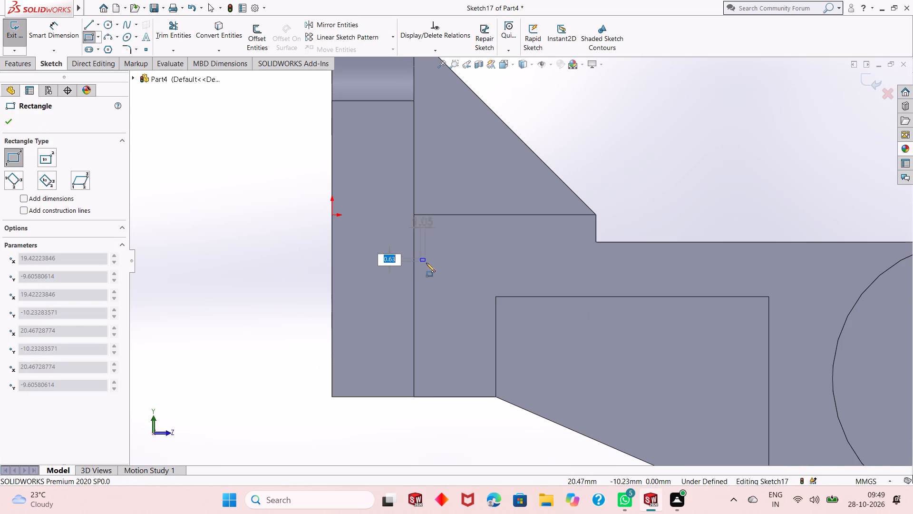
pyautogui.click(447, 276)
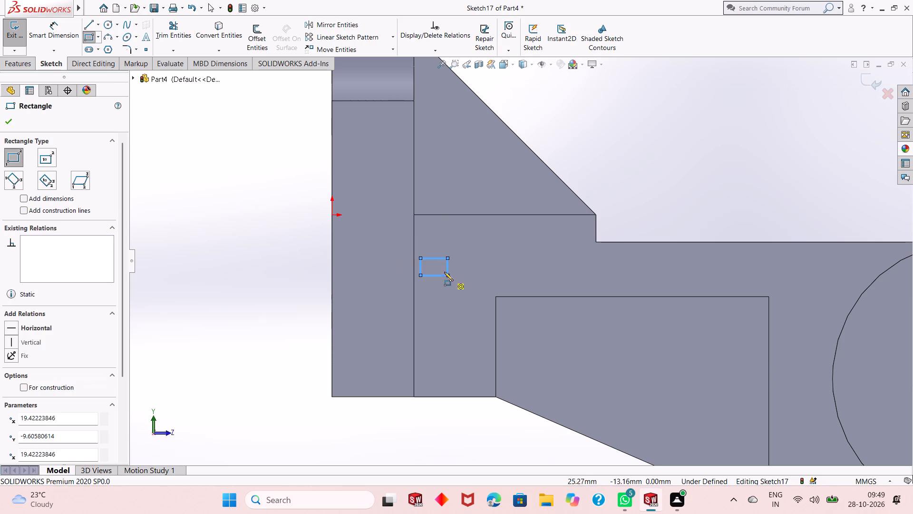
pyautogui.rightClick(195, 215)
pyautogui.click(211, 219)
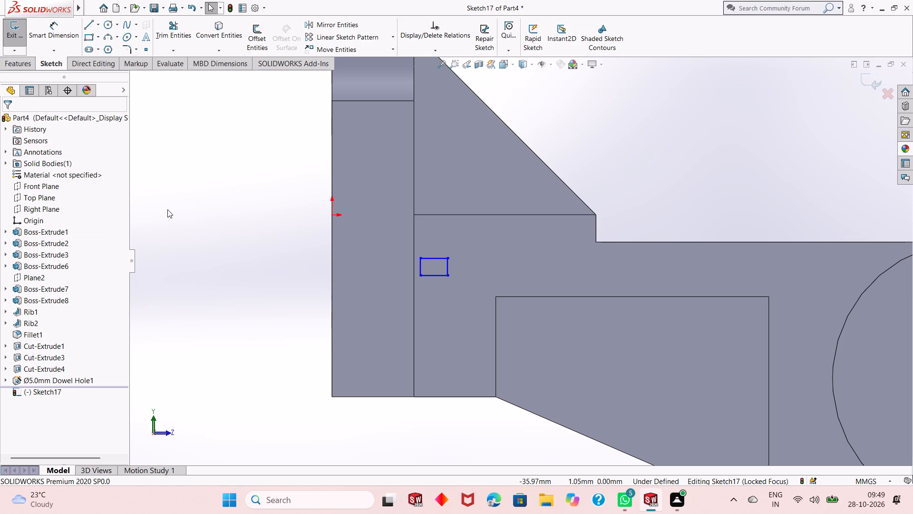
# Dimension the rectangle's top edge 4.5 mm below the boss's top edge.
pyautogui.click(61, 32)
pyautogui.scroll(-2, 454, 282)
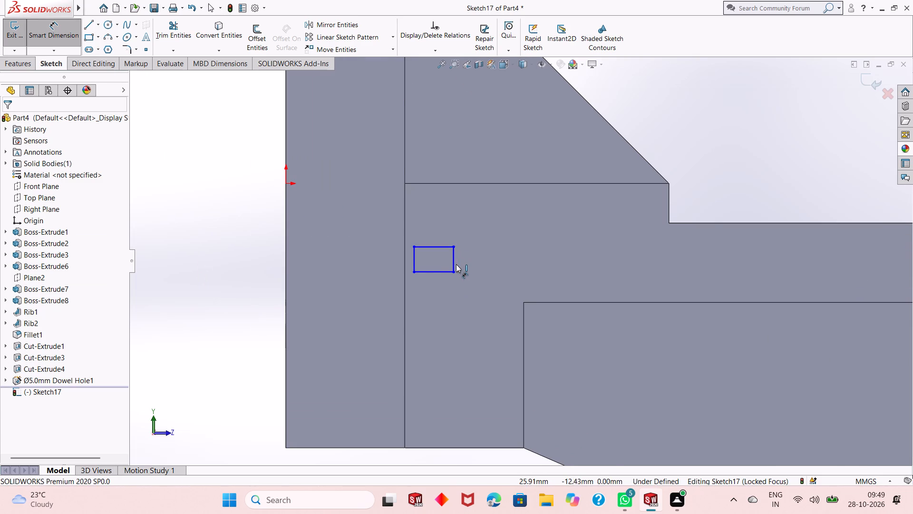
pyautogui.scroll(-2, 456, 264)
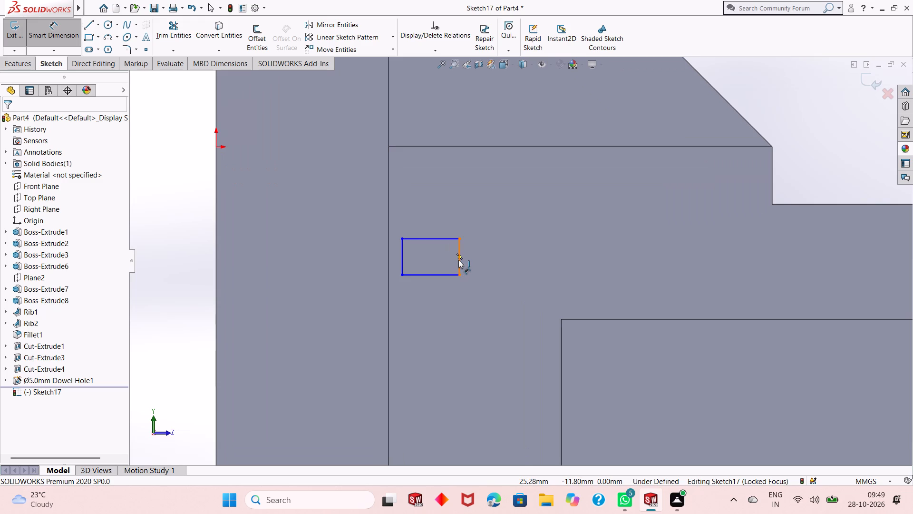
pyautogui.click(437, 238)
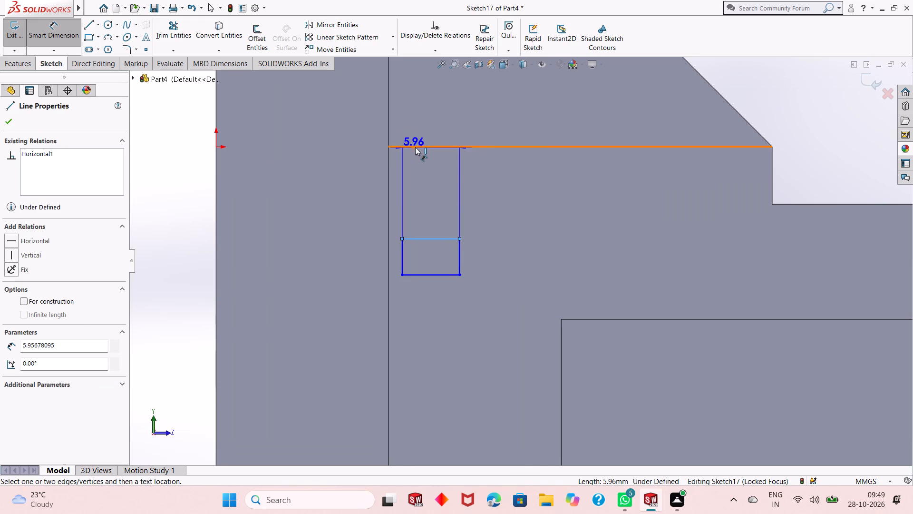
pyautogui.click(416, 147)
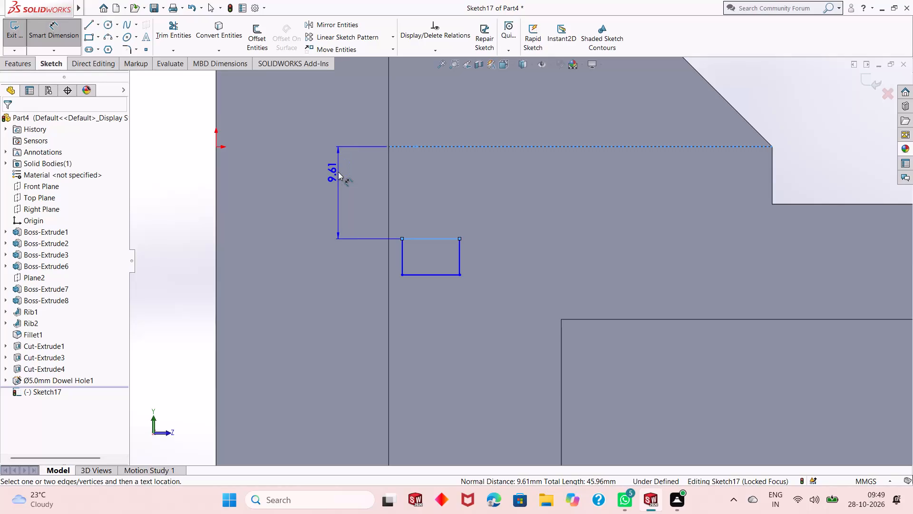
pyautogui.click(338, 172)
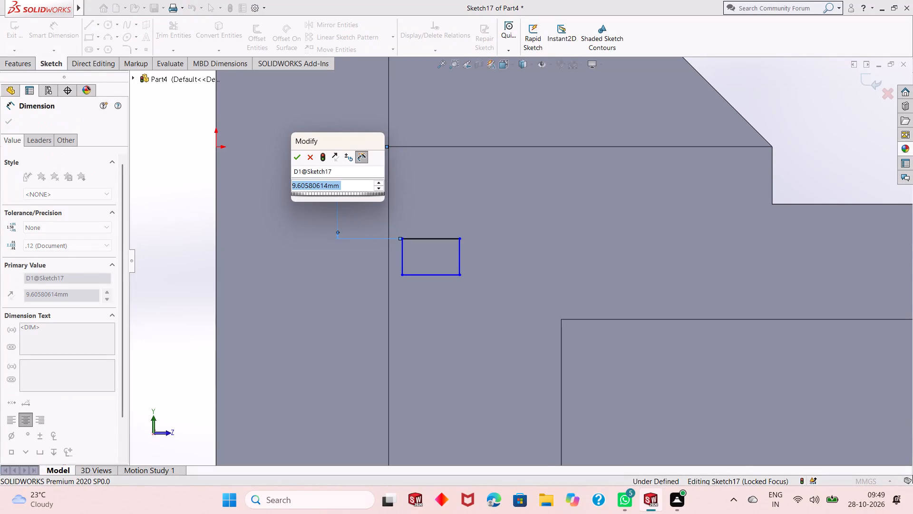
pyautogui.write('4.5')
pyautogui.press('Return')
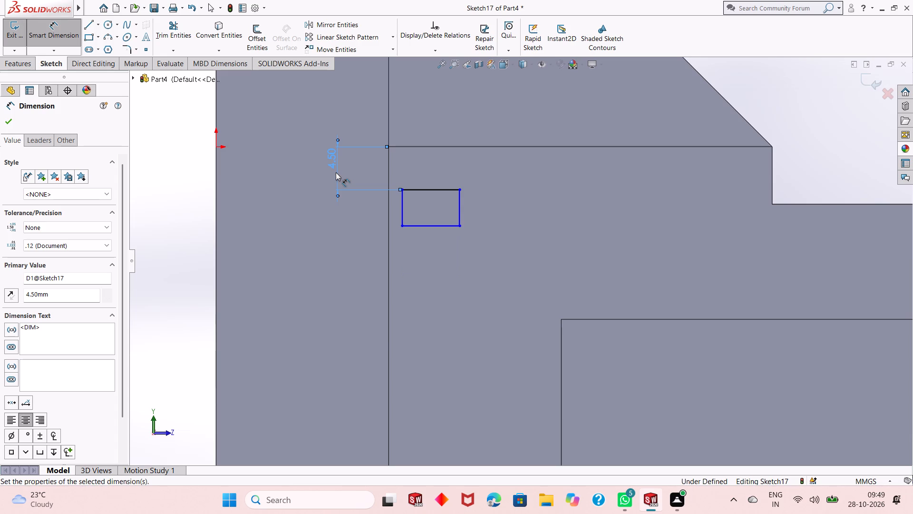
# Dimension the rectangle's height as 3 mm, and change it to 5 mm.
pyautogui.click(403, 212)
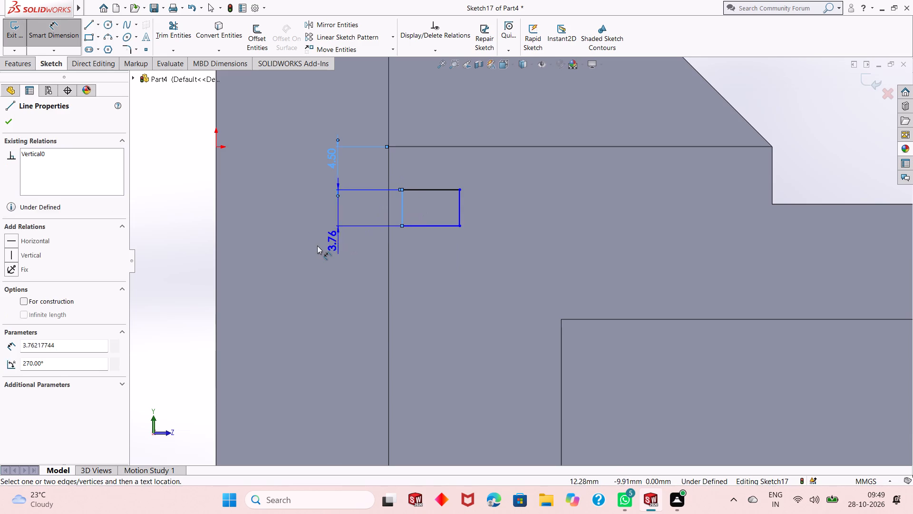
pyautogui.click(313, 247)
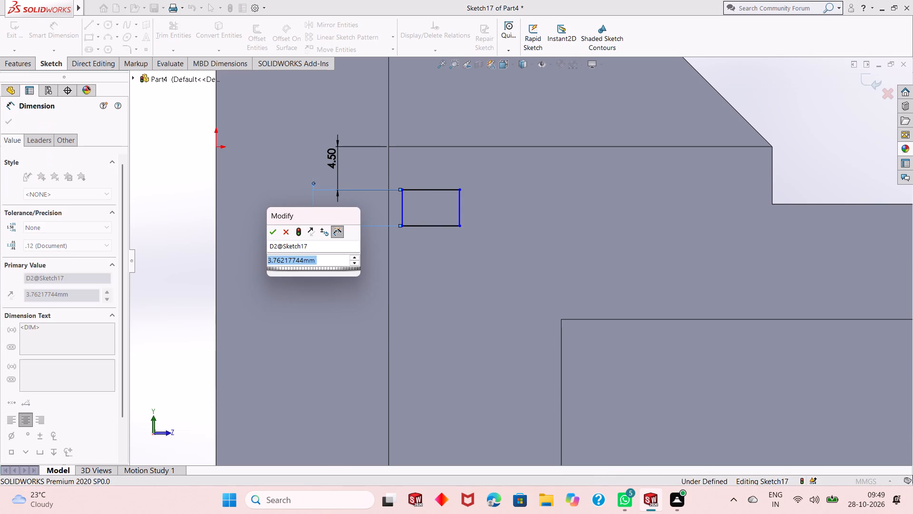
pyautogui.press('3')
pyautogui.press('Return')
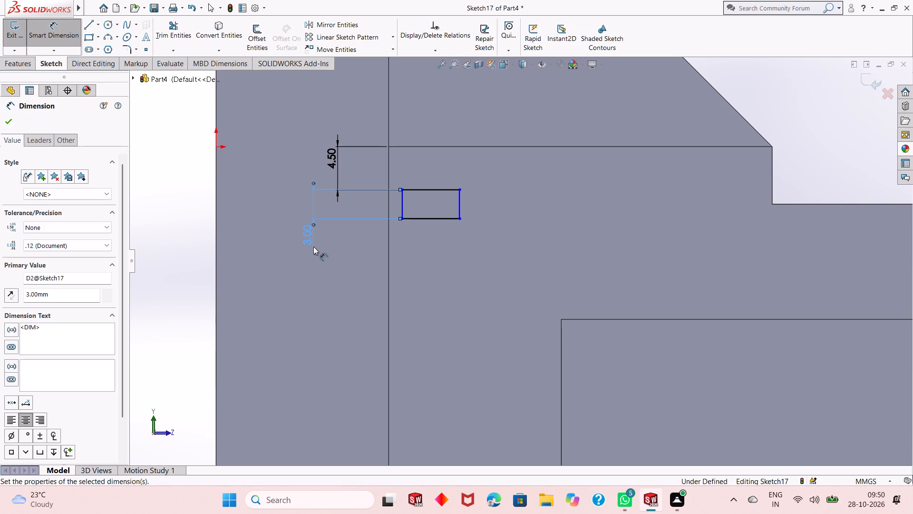
pyautogui.doubleClick(312, 247)
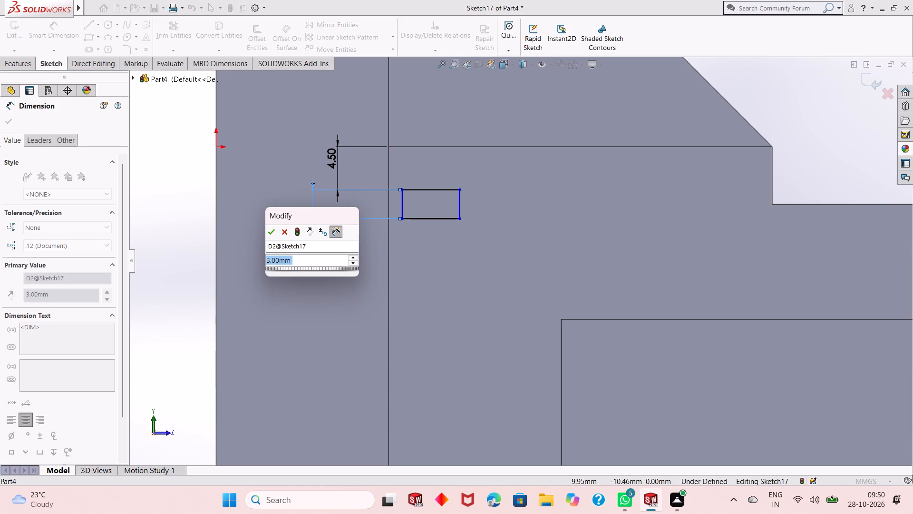
pyautogui.press('5')
pyautogui.press('Return')
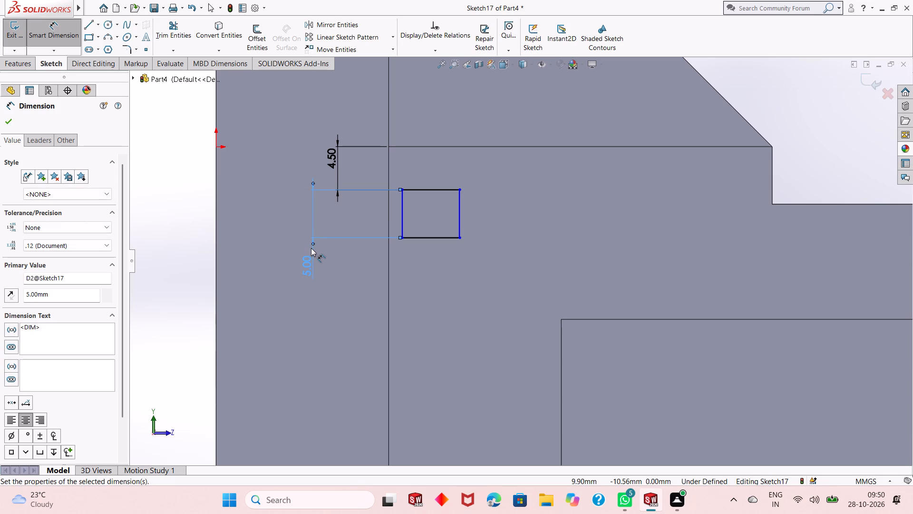
# Dimension the rectangle's near side 3 mm from the back plate's face and set the rectangle's width to 8 mm.
pyautogui.click(403, 221)
pyautogui.click(388, 228)
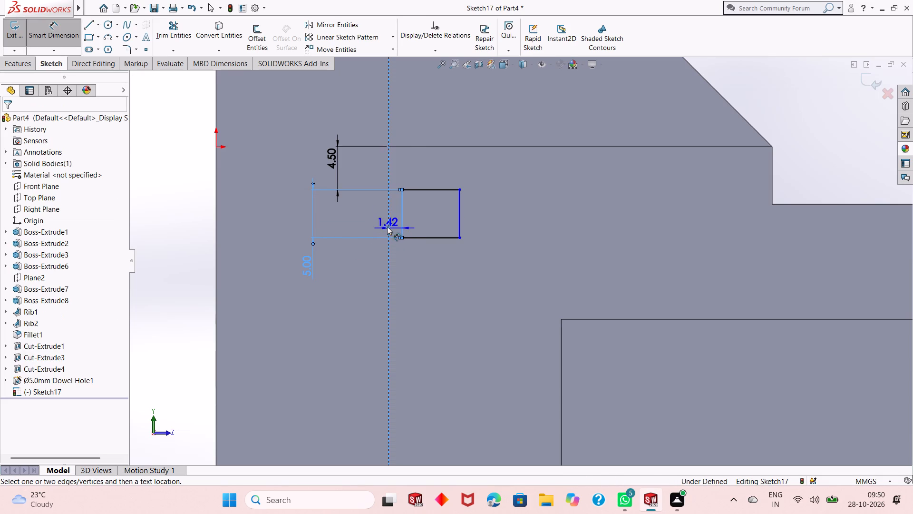
pyautogui.click(400, 105)
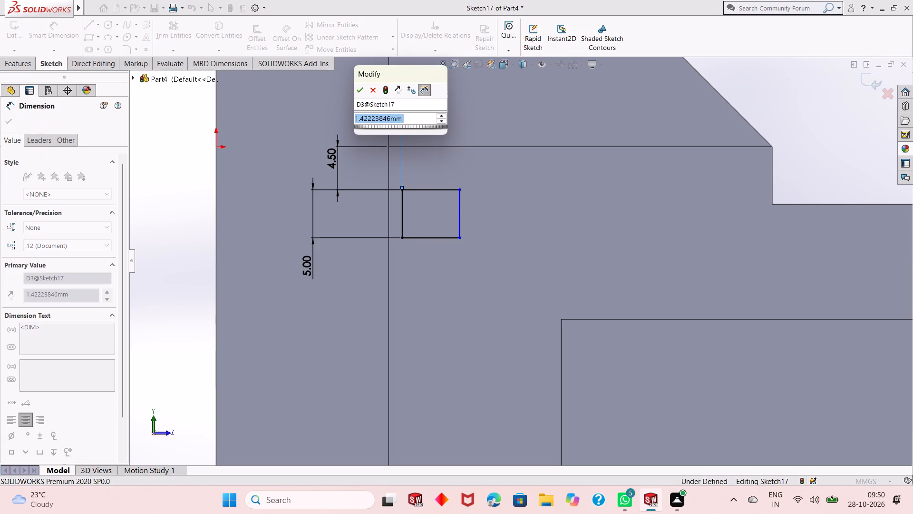
pyautogui.press('3')
pyautogui.press('Return')
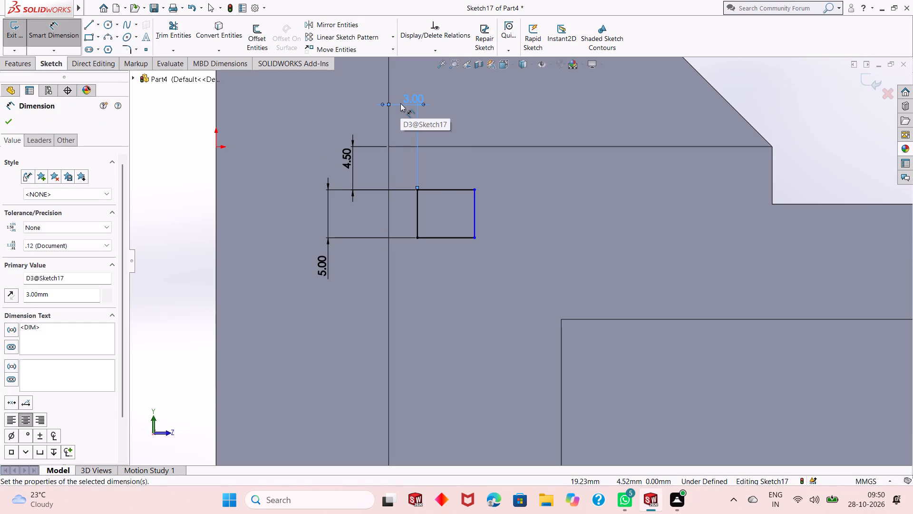
pyautogui.click(462, 188)
pyautogui.click(491, 119)
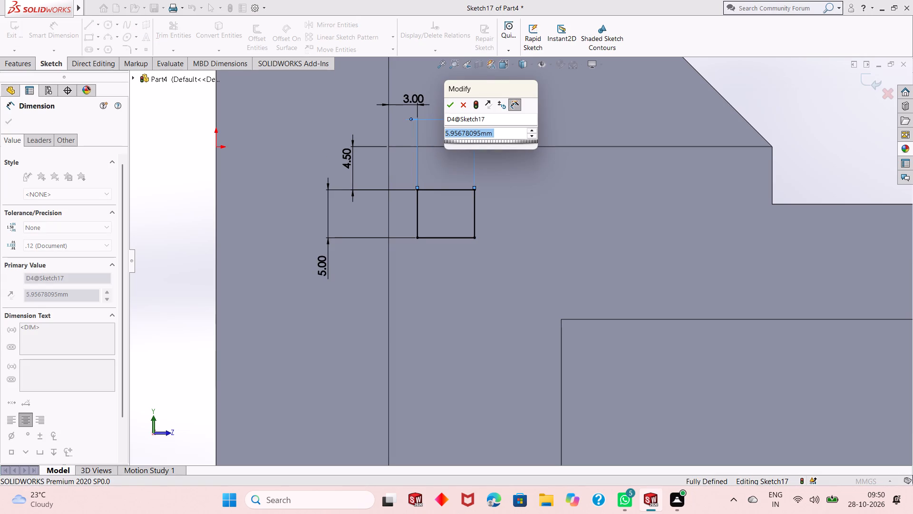
pyautogui.press('8')
pyautogui.press('Return')
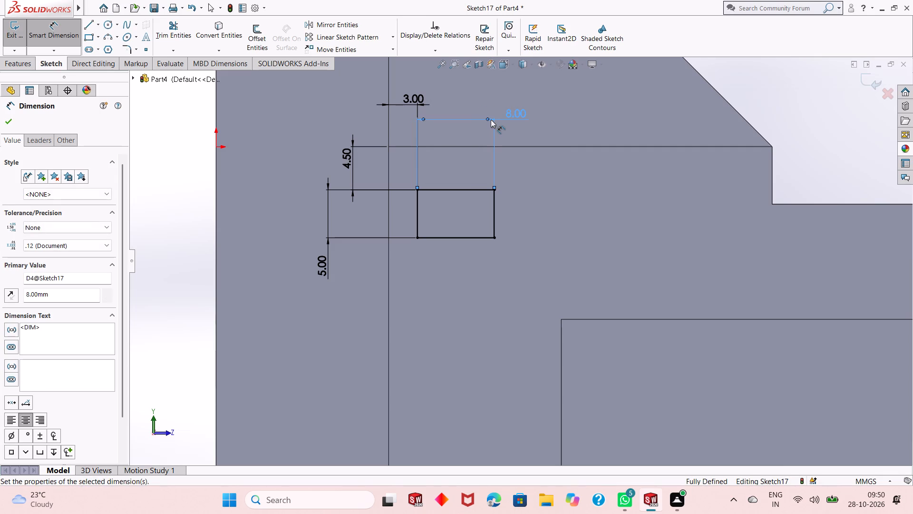
pyautogui.scroll(3, 491, 264)
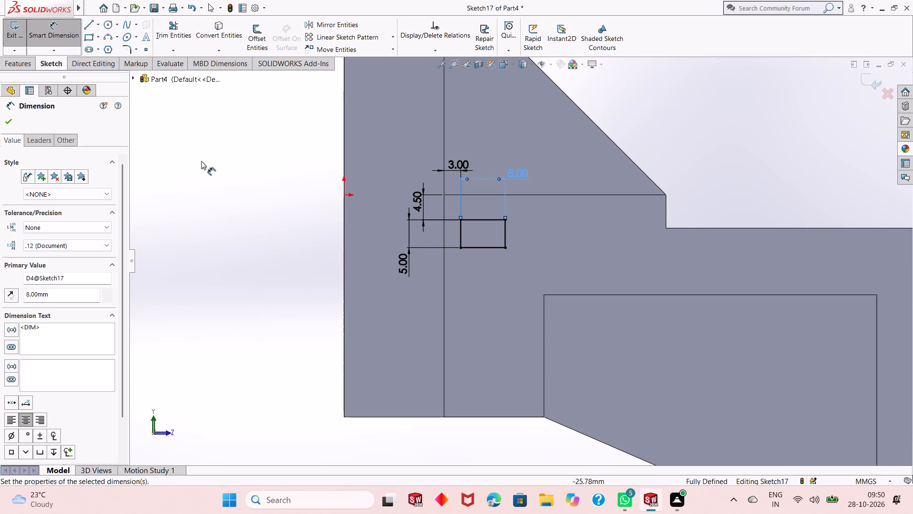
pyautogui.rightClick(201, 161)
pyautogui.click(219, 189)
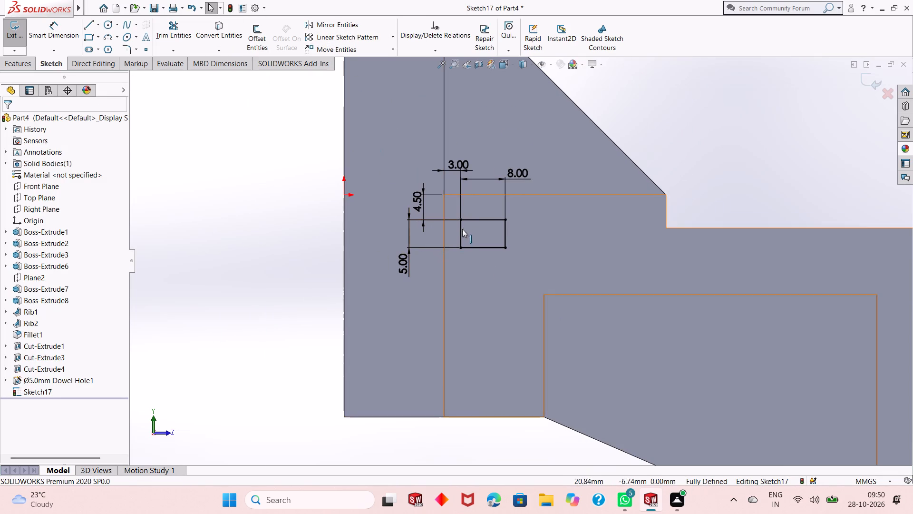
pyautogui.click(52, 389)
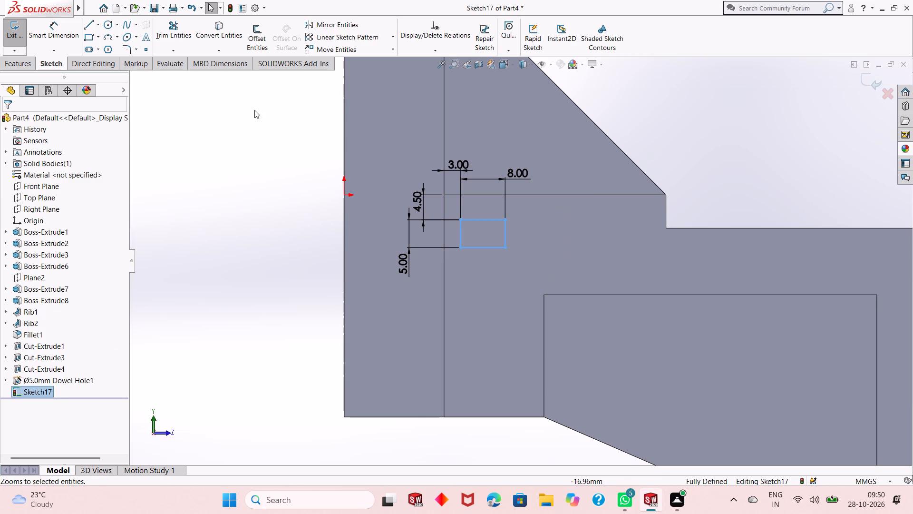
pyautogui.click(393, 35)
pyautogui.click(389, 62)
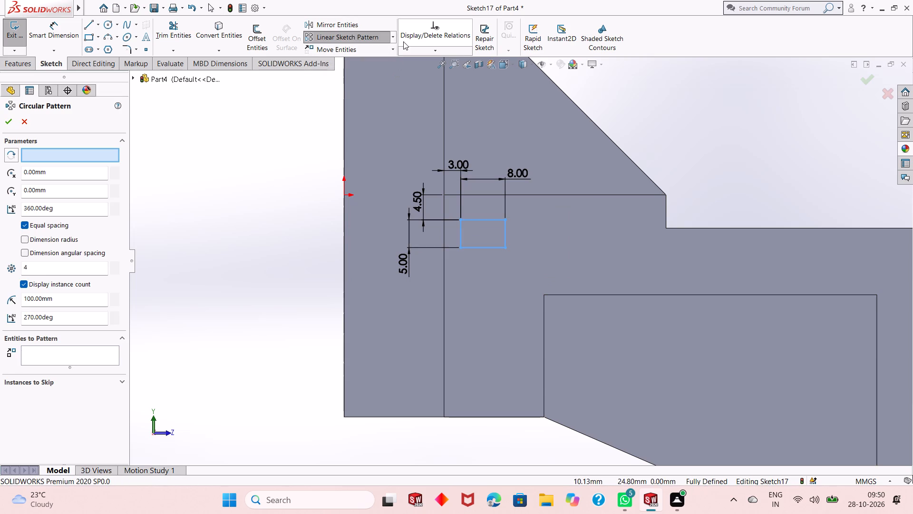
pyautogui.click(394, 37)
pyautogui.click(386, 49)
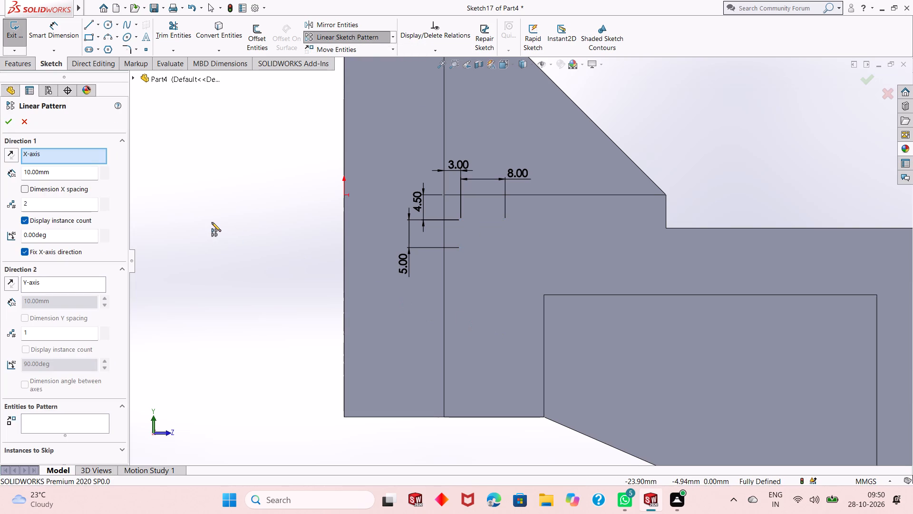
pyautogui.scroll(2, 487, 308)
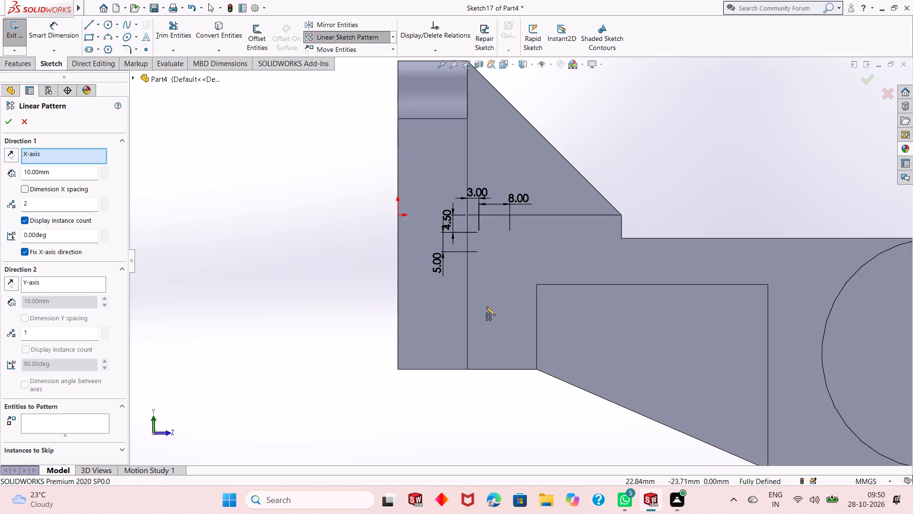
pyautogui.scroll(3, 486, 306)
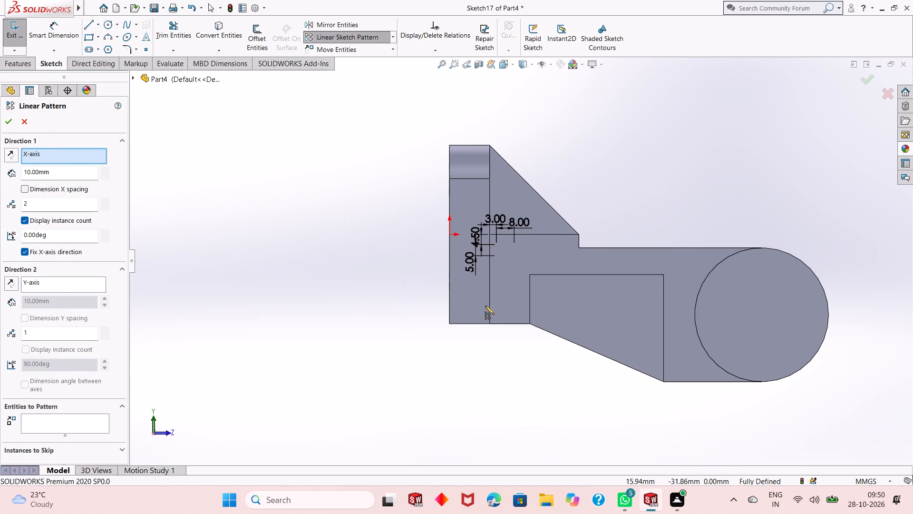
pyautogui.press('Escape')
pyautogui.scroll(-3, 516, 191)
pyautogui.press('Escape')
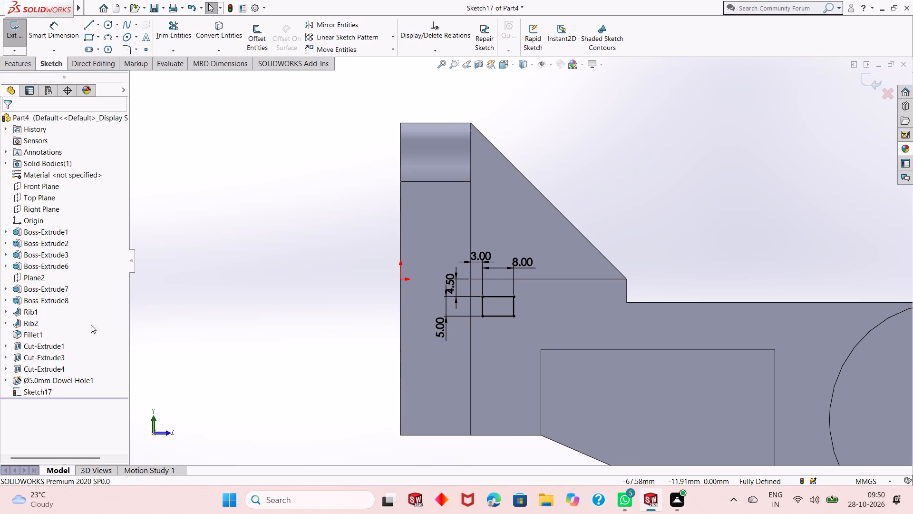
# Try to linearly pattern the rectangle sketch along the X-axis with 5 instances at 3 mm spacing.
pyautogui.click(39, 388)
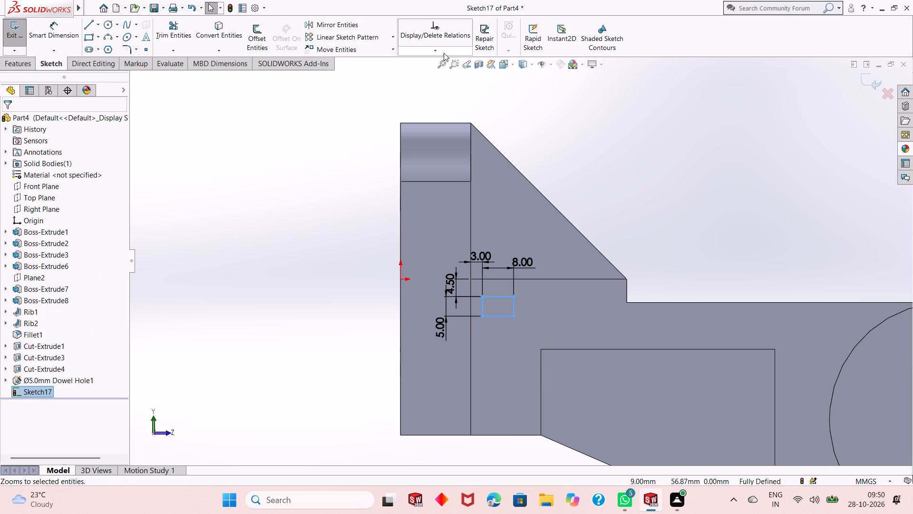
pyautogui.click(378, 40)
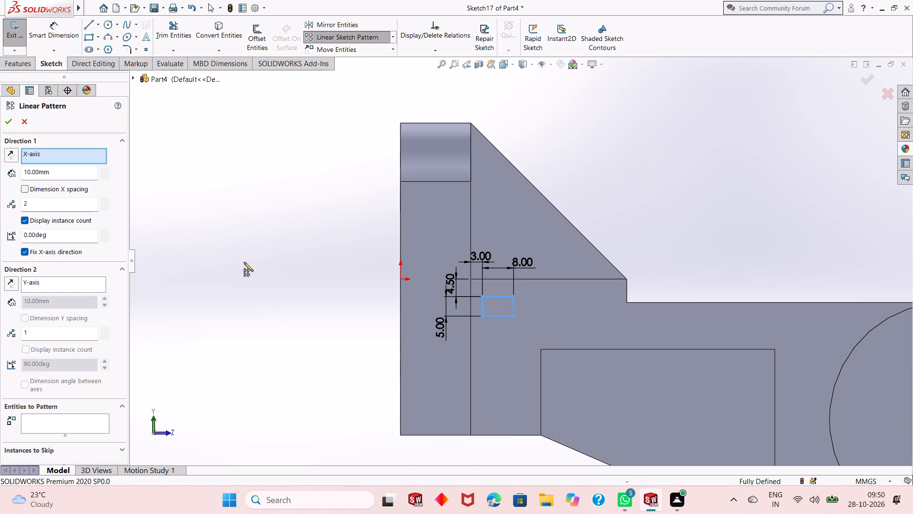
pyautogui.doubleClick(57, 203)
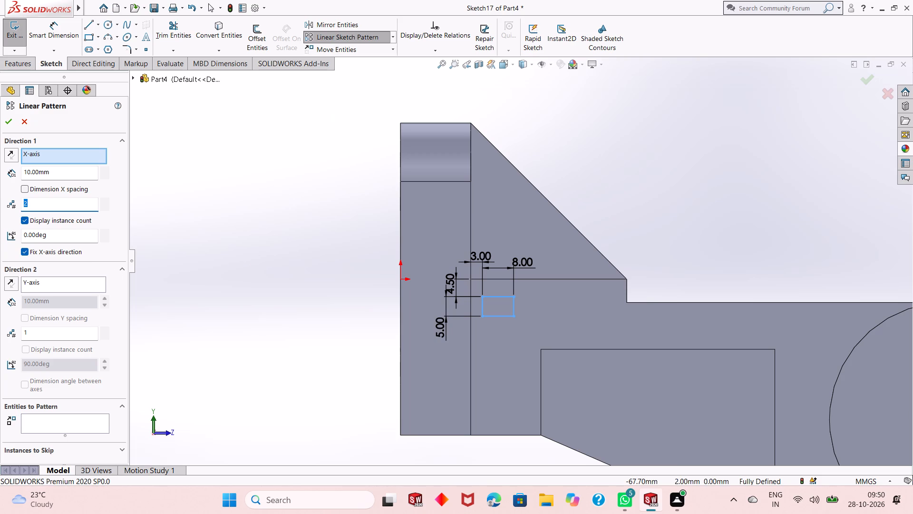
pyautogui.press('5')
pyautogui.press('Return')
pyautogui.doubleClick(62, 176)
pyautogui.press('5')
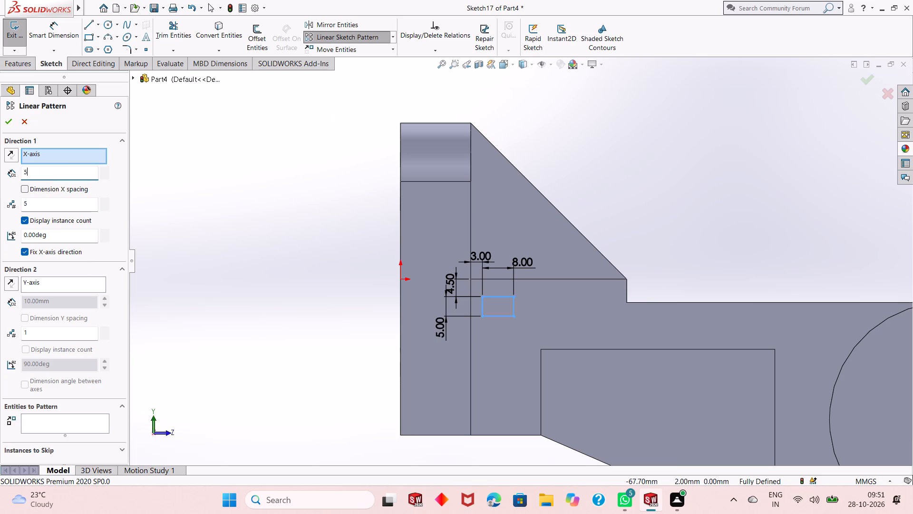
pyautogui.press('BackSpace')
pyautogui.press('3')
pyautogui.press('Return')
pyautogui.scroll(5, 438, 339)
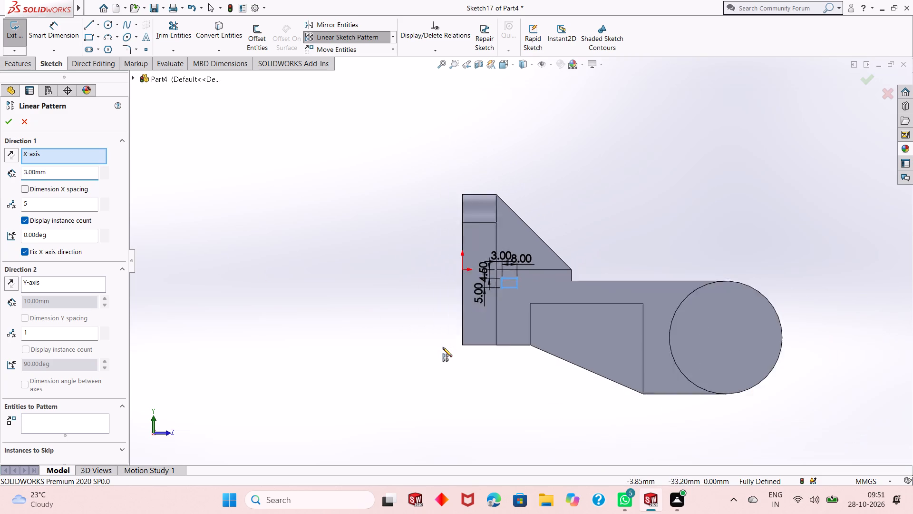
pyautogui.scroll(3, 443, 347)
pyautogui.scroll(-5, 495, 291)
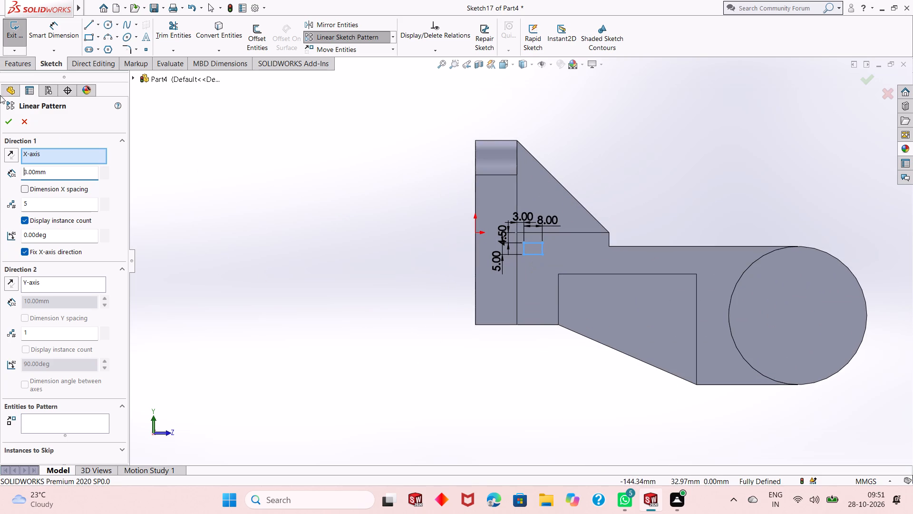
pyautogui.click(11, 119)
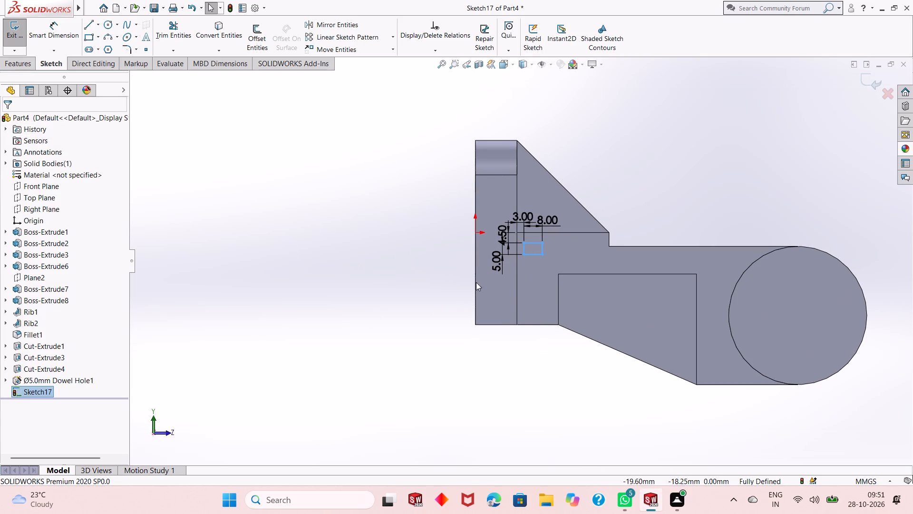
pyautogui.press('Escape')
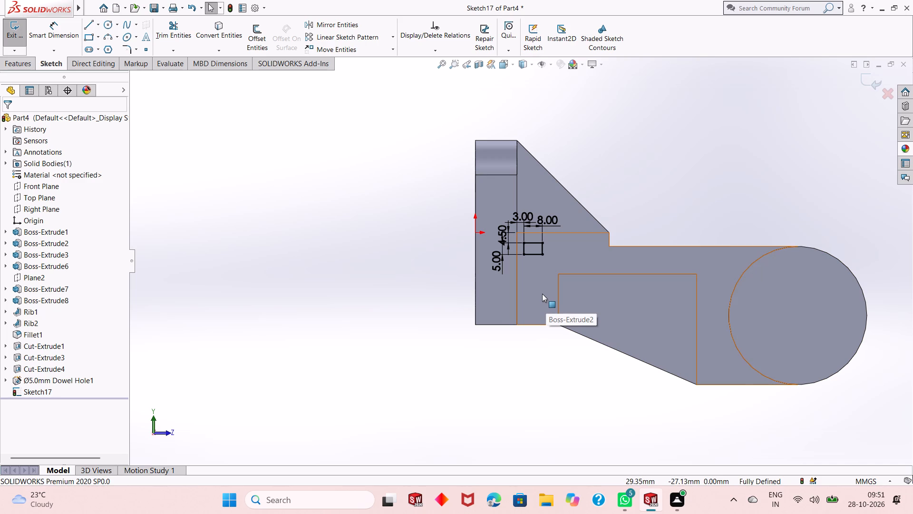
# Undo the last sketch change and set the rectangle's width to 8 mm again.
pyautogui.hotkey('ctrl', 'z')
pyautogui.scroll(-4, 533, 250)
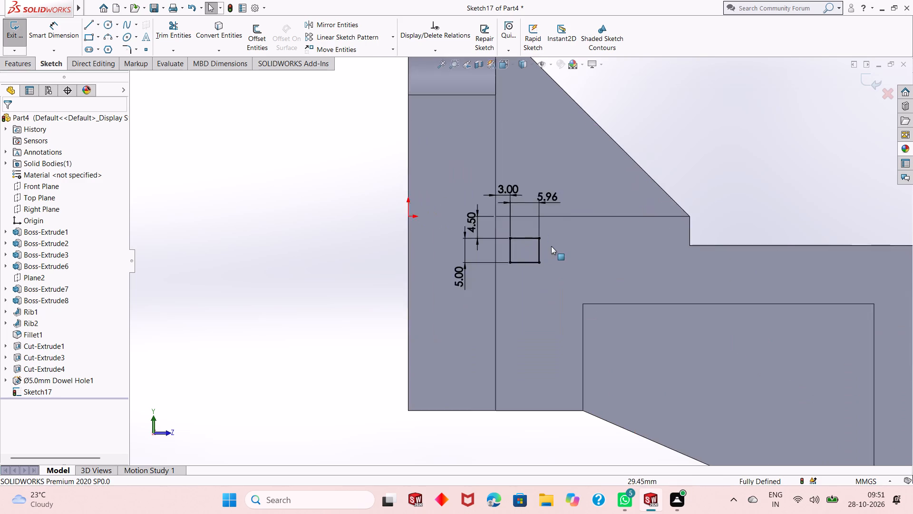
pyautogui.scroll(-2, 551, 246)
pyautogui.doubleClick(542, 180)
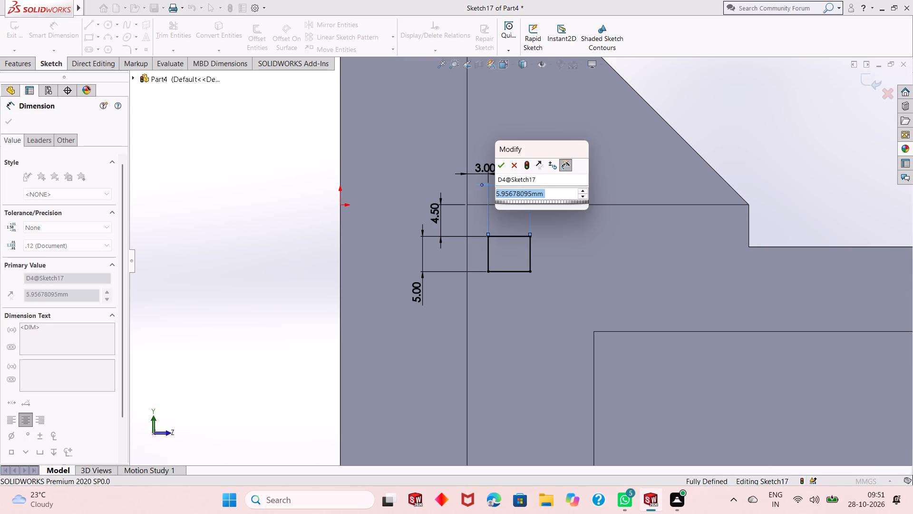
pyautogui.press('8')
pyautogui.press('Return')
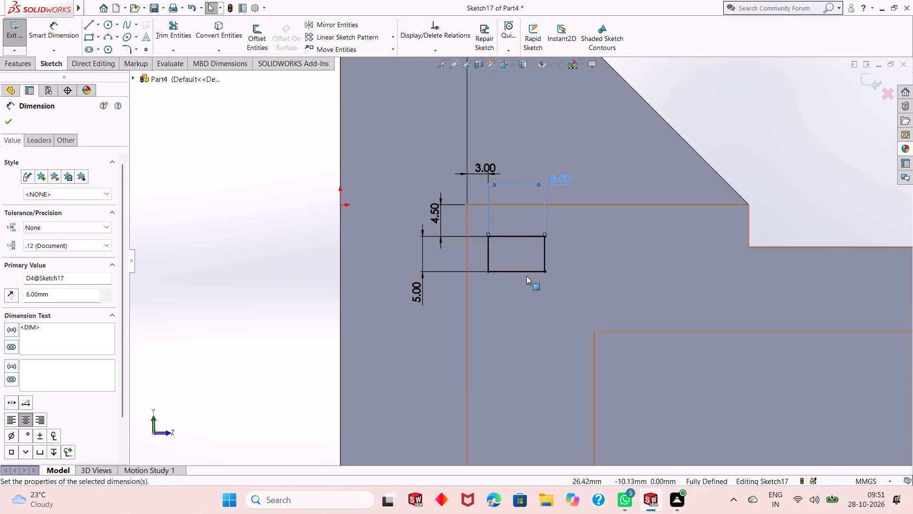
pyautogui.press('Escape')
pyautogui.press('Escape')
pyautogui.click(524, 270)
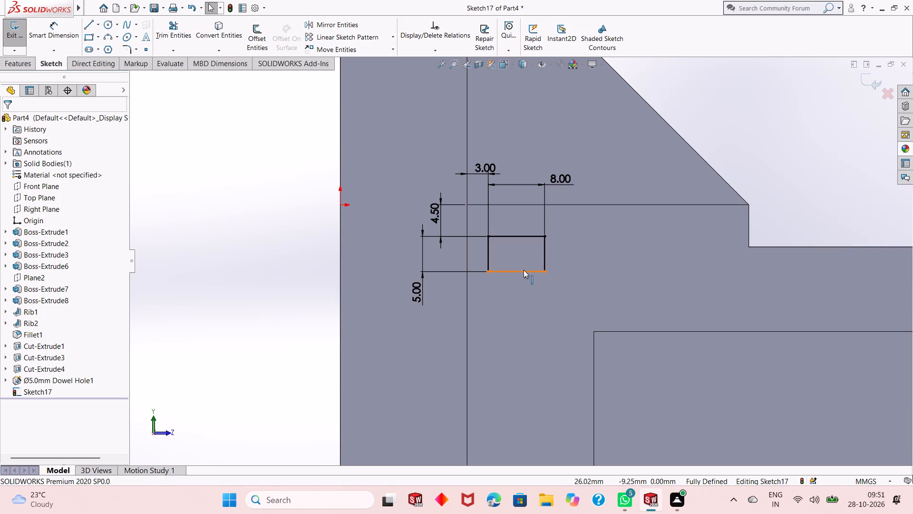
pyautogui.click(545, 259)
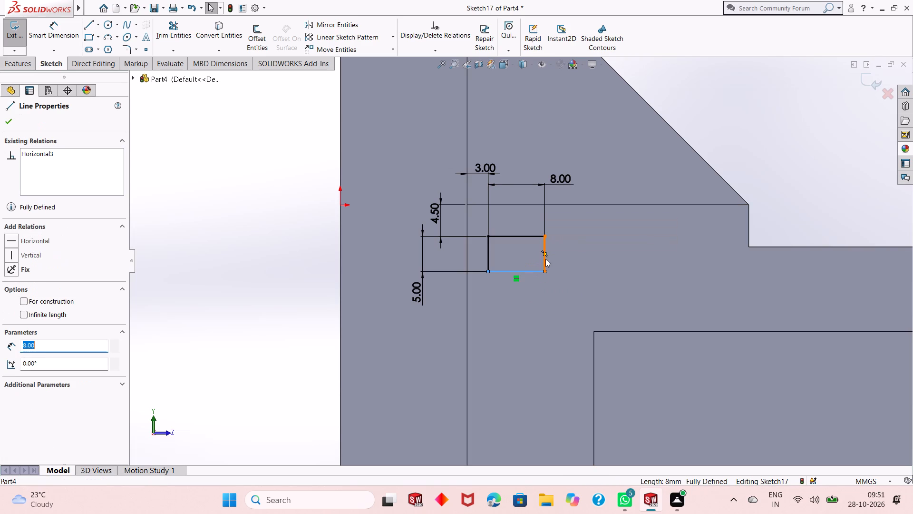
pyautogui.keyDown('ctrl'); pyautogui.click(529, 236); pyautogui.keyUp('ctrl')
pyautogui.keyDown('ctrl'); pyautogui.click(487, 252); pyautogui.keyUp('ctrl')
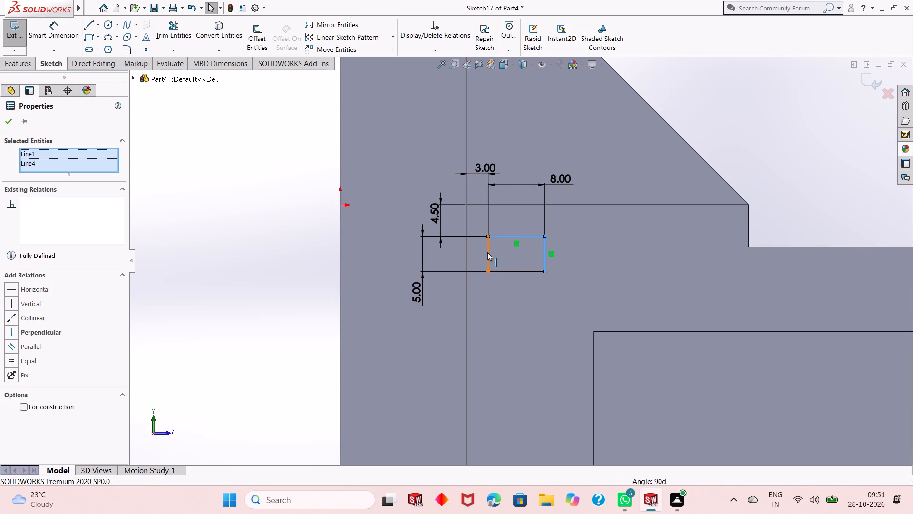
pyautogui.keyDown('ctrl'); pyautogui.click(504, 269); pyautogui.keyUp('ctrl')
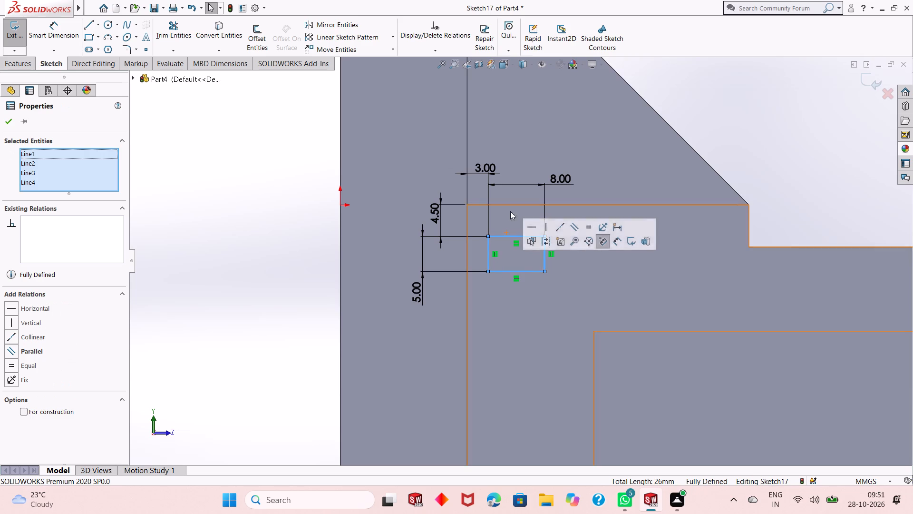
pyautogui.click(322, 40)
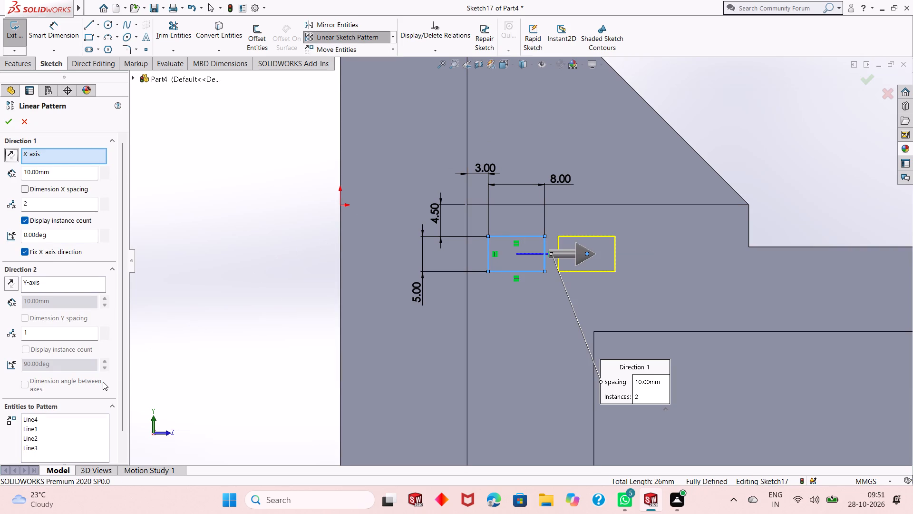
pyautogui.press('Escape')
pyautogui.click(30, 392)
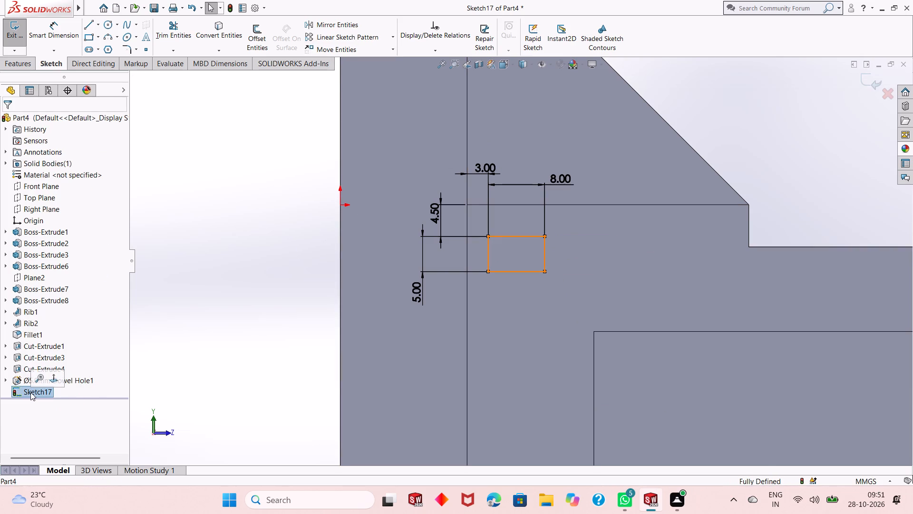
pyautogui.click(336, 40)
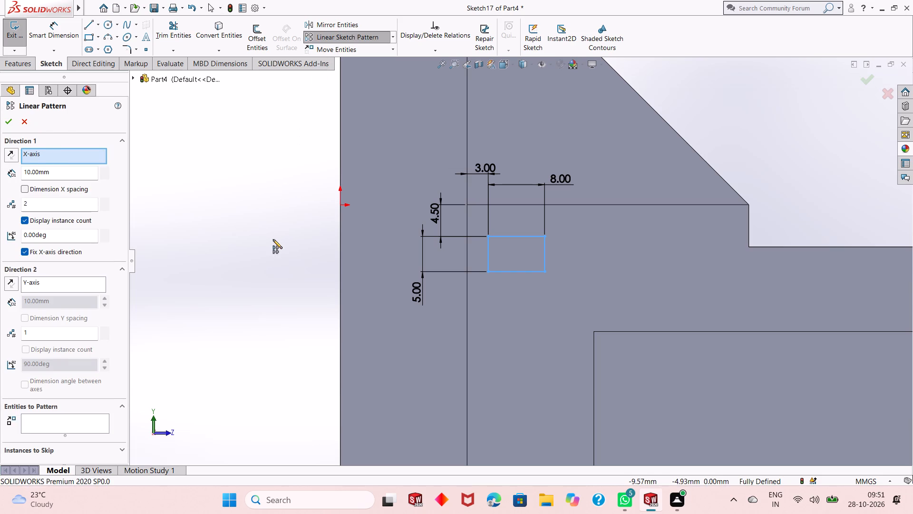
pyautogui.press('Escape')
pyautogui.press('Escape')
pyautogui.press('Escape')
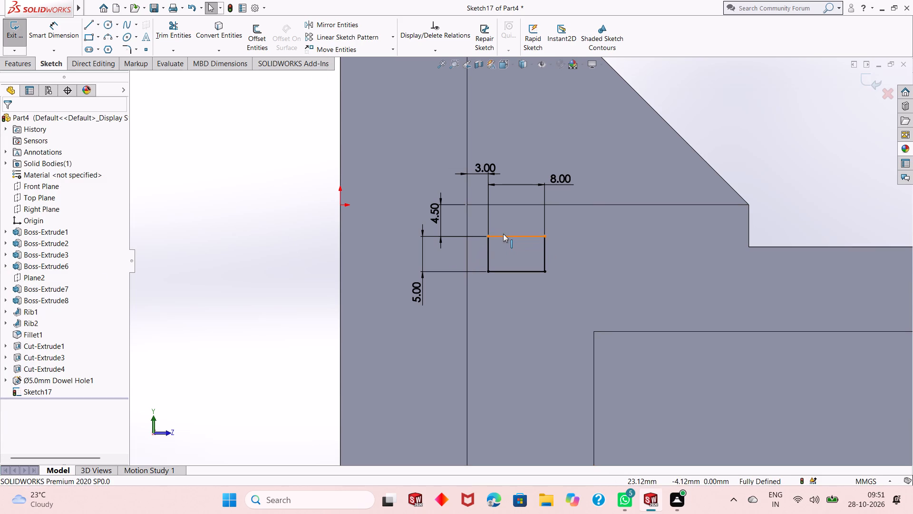
# Start a linear sketch pattern of the rectangle's four lines with the first direction angled at 270°.
pyautogui.click(503, 234)
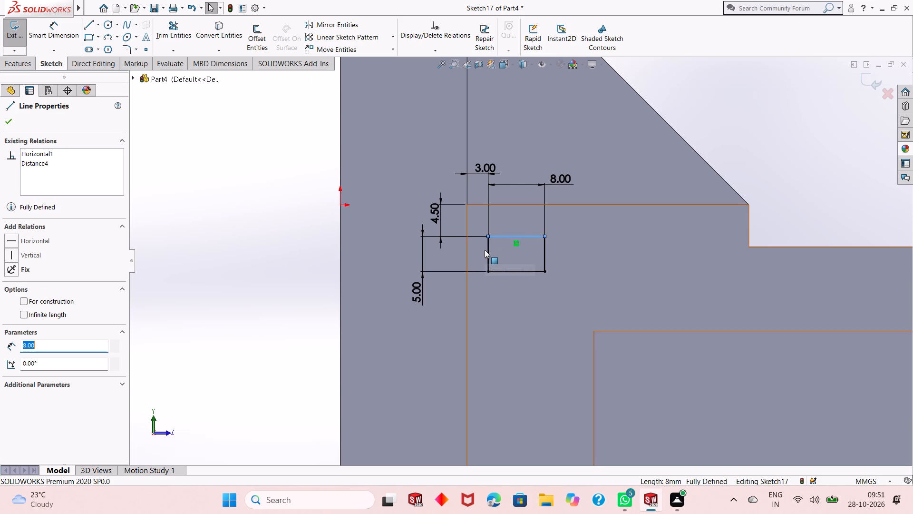
pyautogui.keyDown('ctrl'); pyautogui.click(487, 249); pyautogui.keyUp('ctrl')
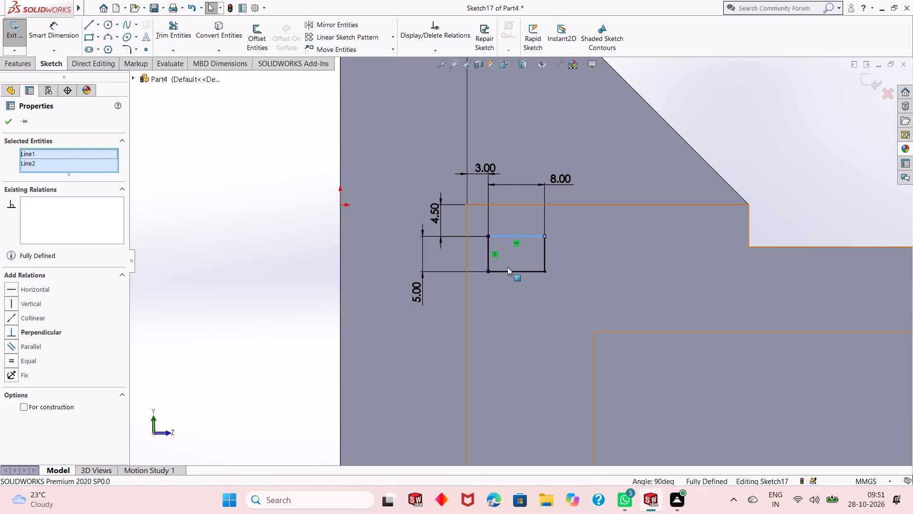
pyautogui.keyDown('ctrl'); pyautogui.click(509, 269); pyautogui.keyUp('ctrl')
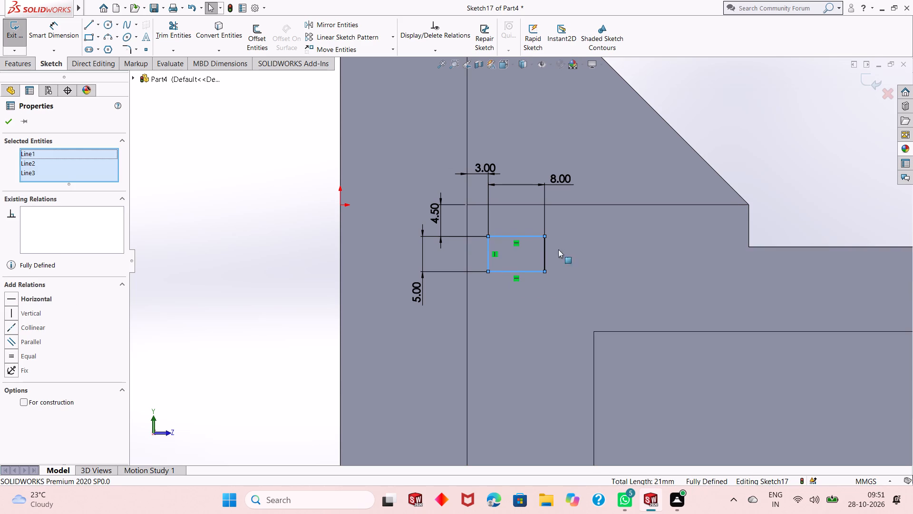
pyautogui.keyDown('ctrl'); pyautogui.click(546, 257); pyautogui.keyUp('ctrl')
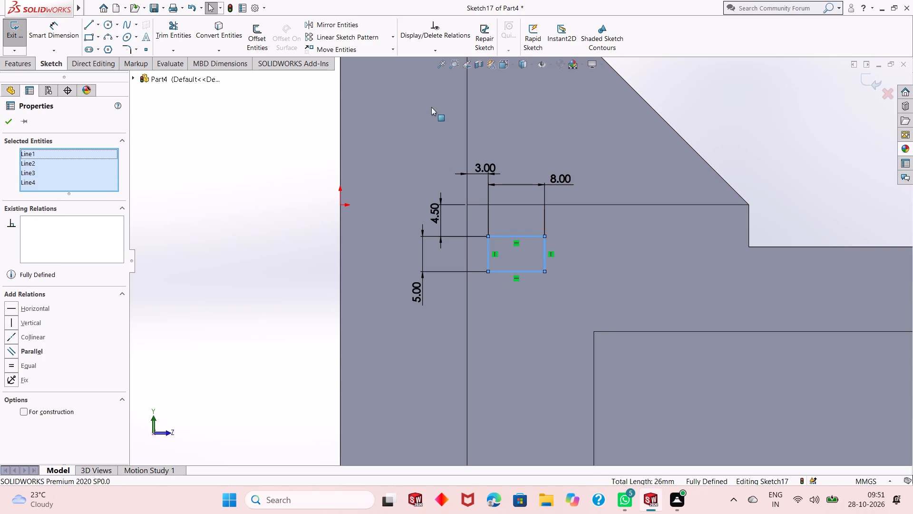
pyautogui.click(363, 42)
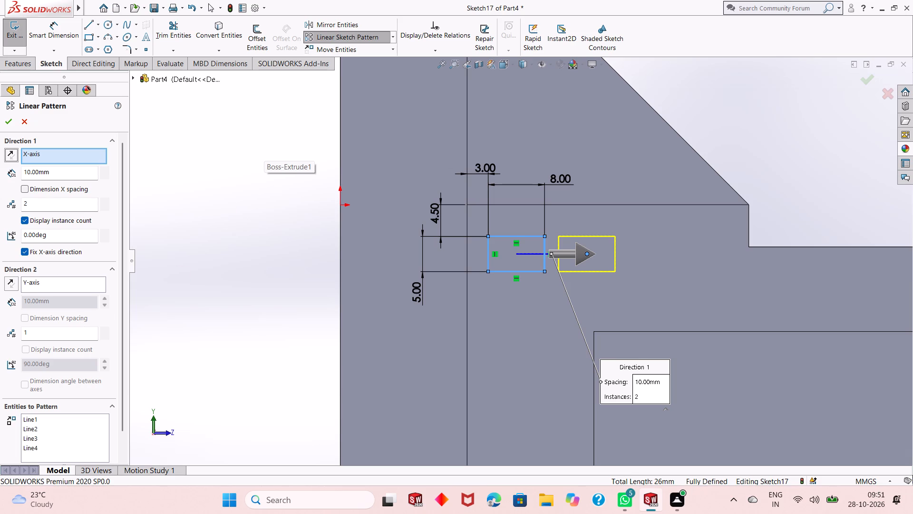
pyautogui.doubleClick(49, 234)
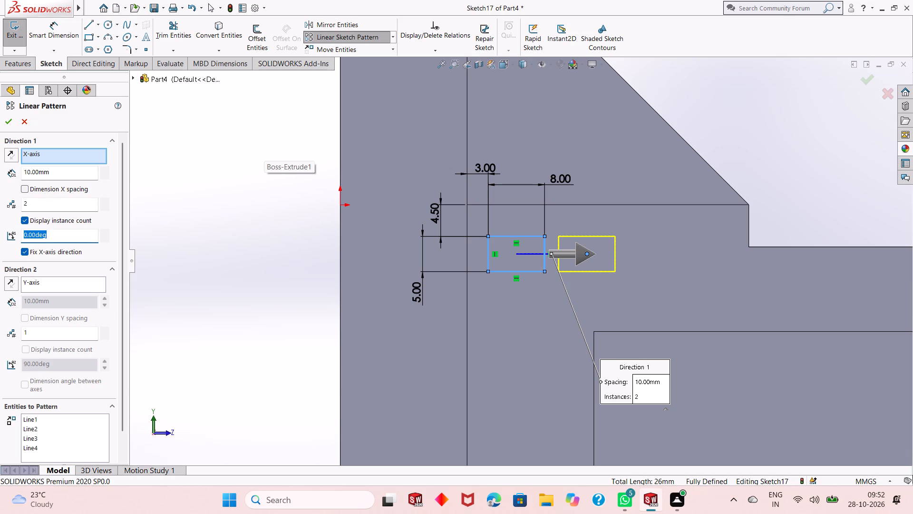
pyautogui.write('270')
pyautogui.press('Return')
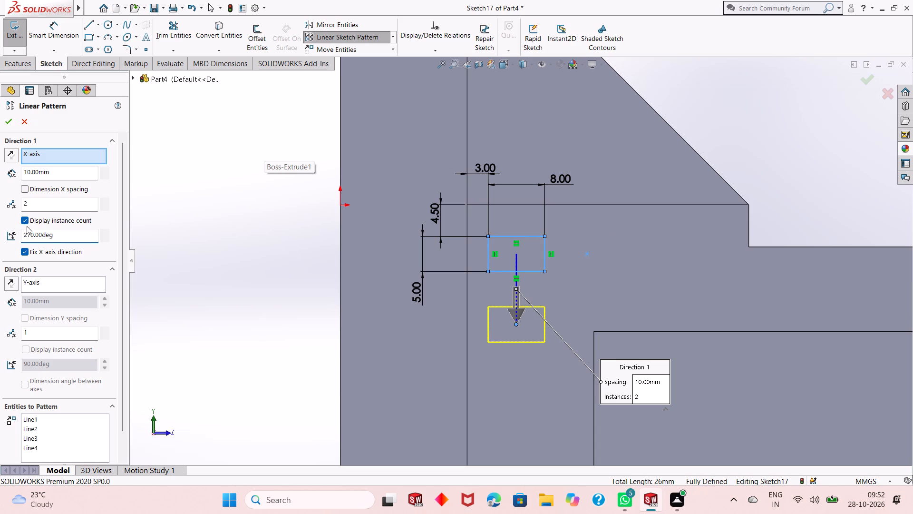
# Set the rectangle pattern to 4 instances in the first direction.
pyautogui.doubleClick(40, 199)
pyautogui.scroll(1, 392, 328)
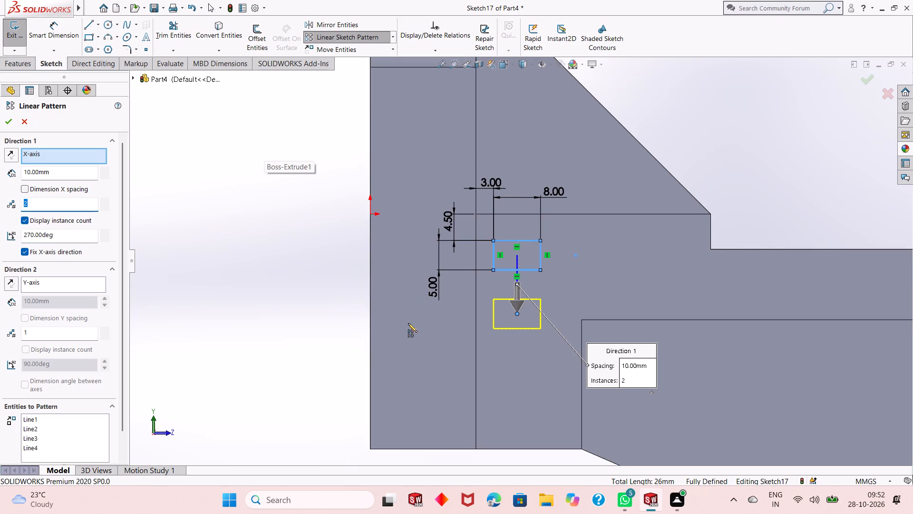
pyautogui.scroll(-1, 409, 323)
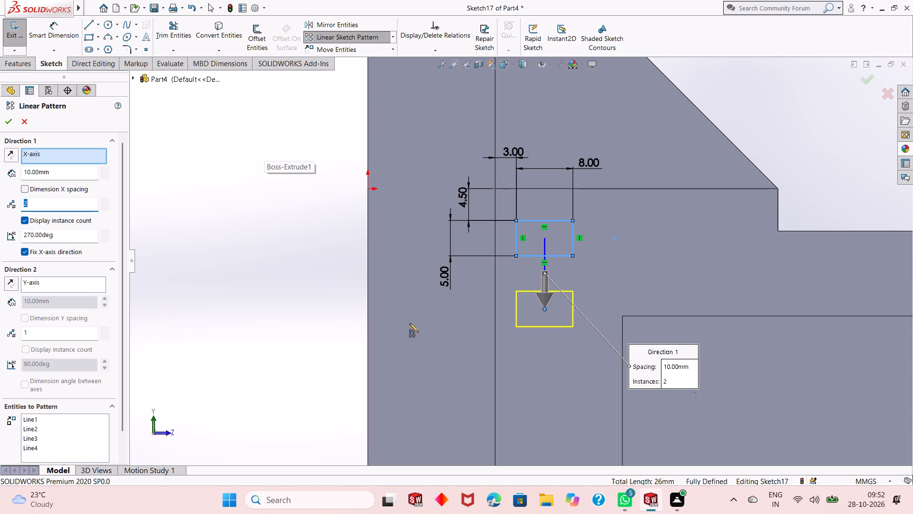
pyautogui.press('4')
pyautogui.press('Return')
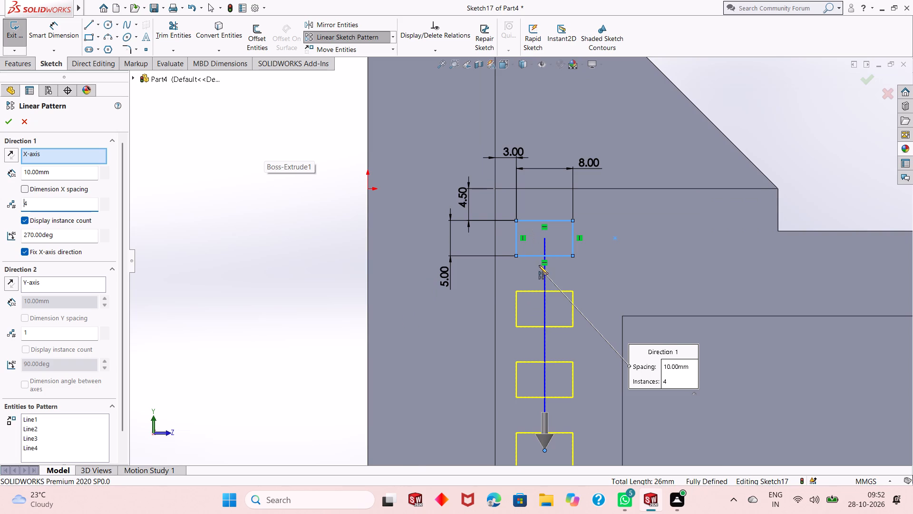
pyautogui.scroll(2, 539, 266)
pyautogui.scroll(-1, 548, 279)
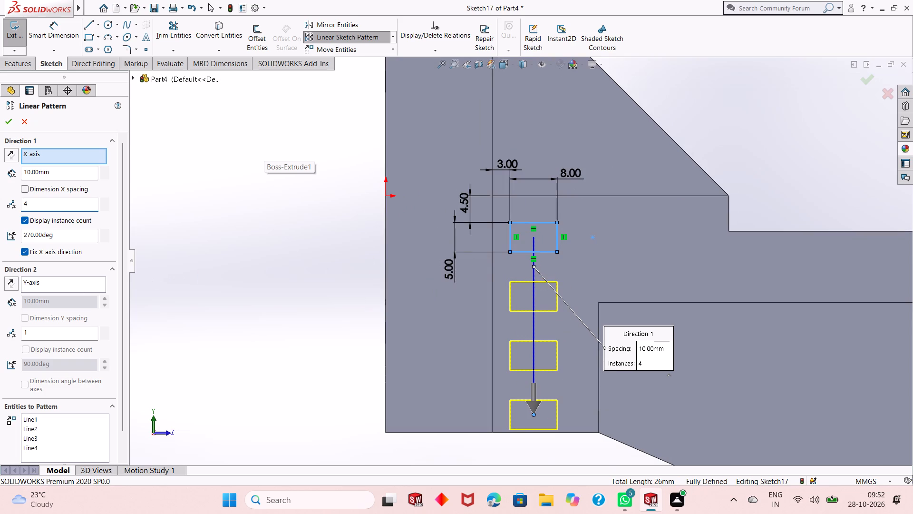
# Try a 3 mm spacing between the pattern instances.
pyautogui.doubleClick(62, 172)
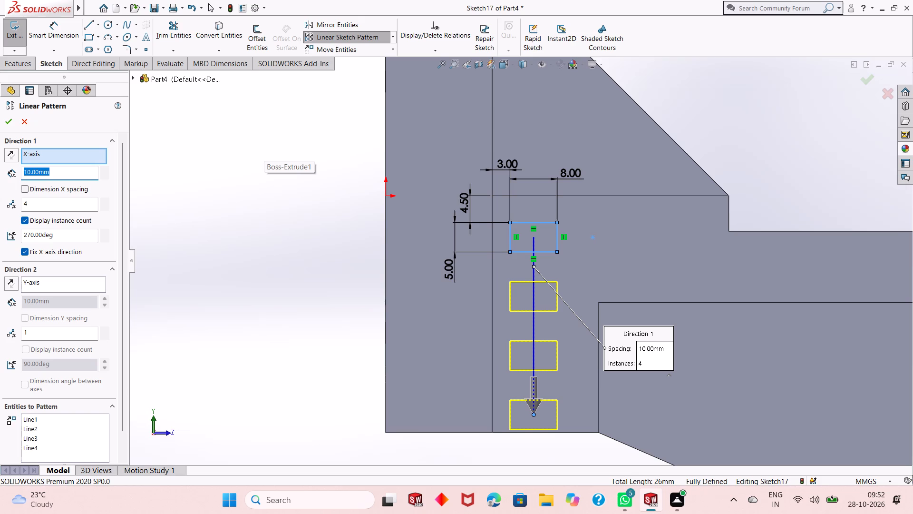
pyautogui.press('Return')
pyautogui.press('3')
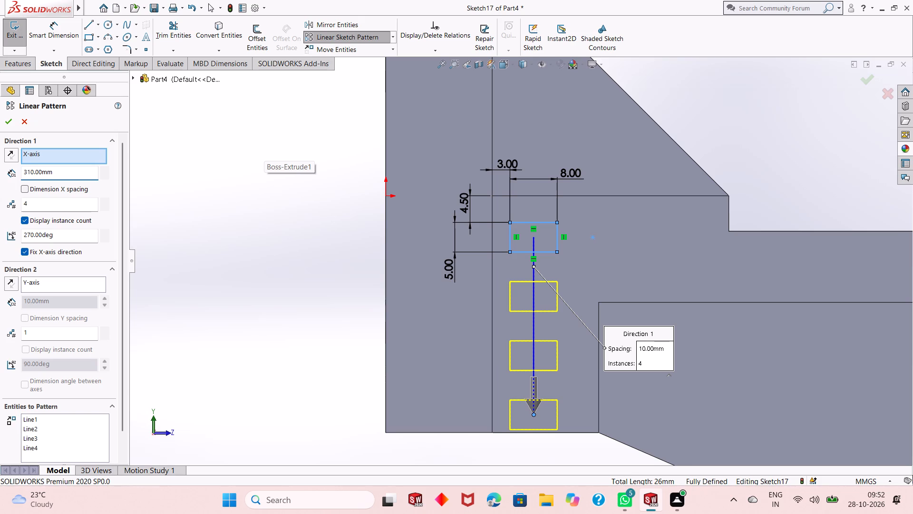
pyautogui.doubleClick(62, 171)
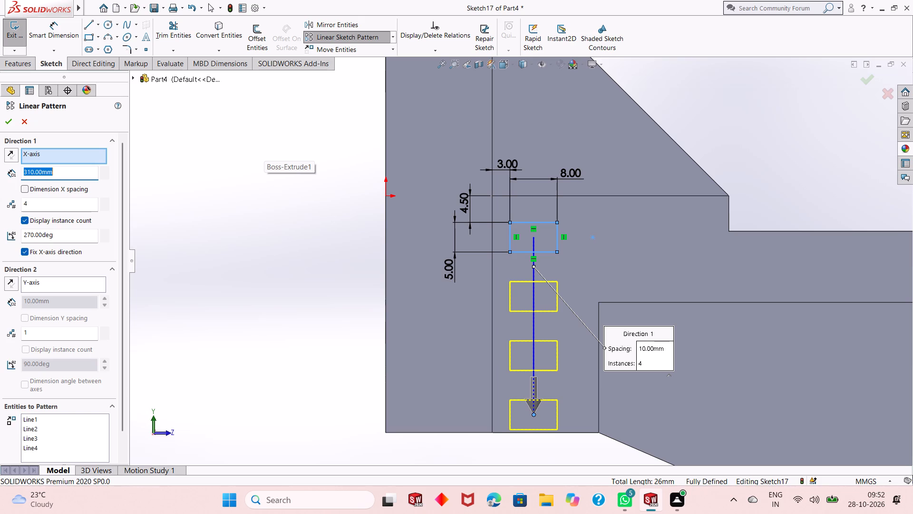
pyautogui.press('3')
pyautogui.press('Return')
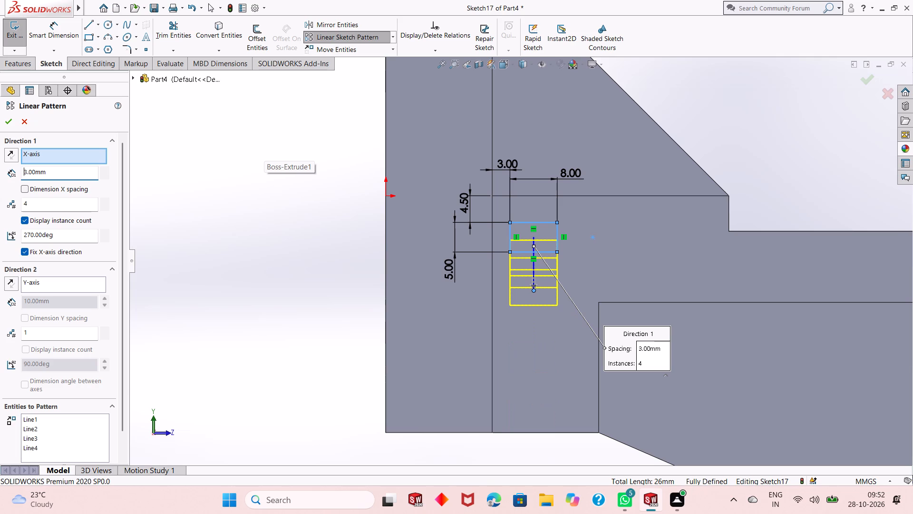
# Set the pattern spacing to 8 mm and accept the linear sketch pattern.
pyautogui.click(62, 171)
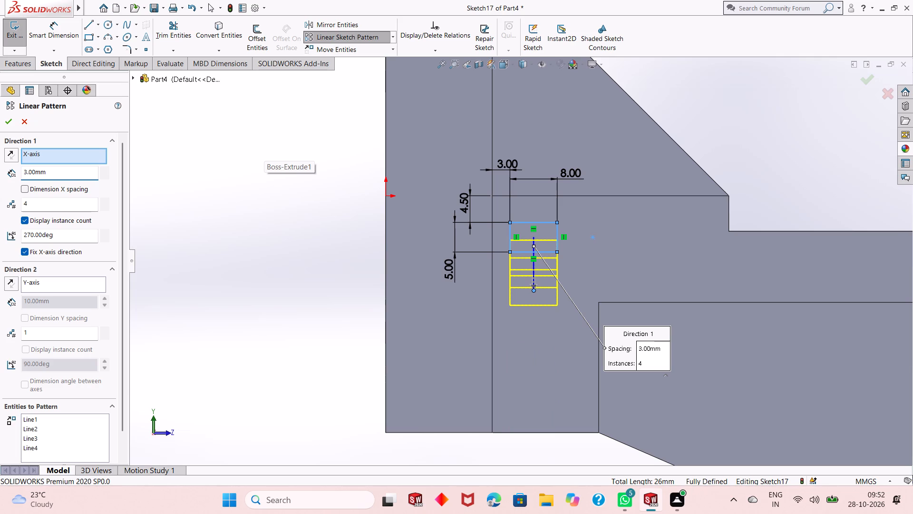
pyautogui.doubleClick(62, 171)
pyautogui.press('8')
pyautogui.press('Return')
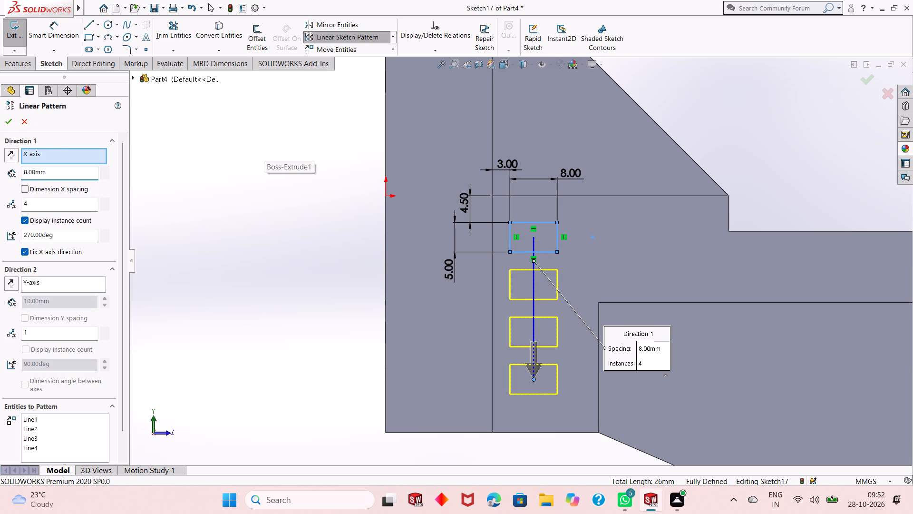
pyautogui.click(5, 123)
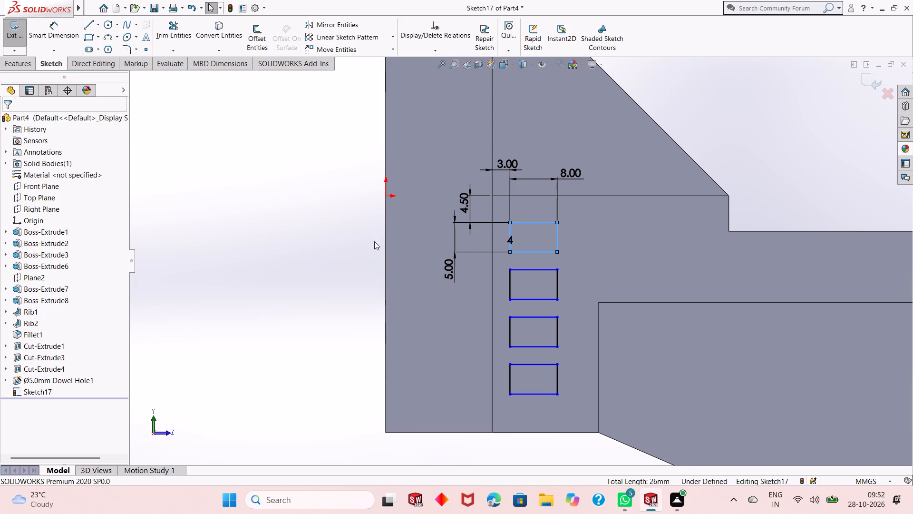
pyautogui.click(232, 177)
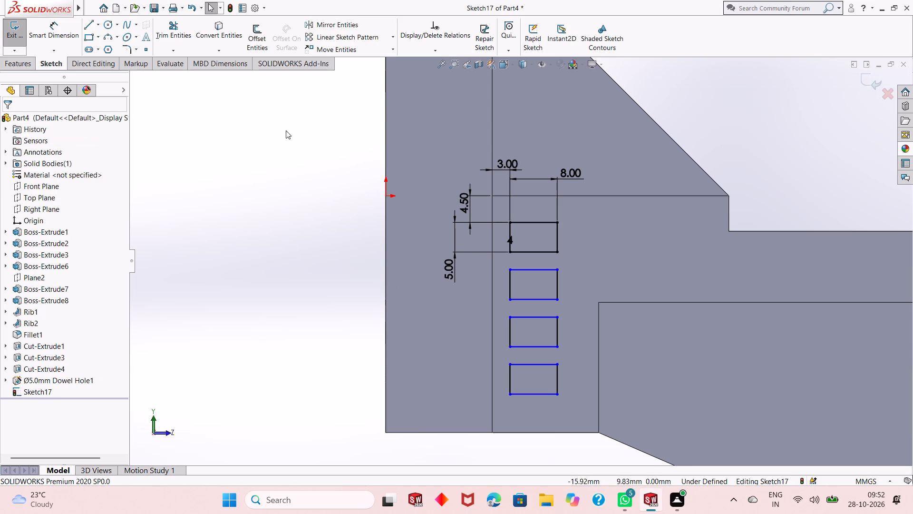
# Dimension the vertical gap between the first rectangle's bottom edge and the second rectangle's top edge.
pyautogui.click(69, 35)
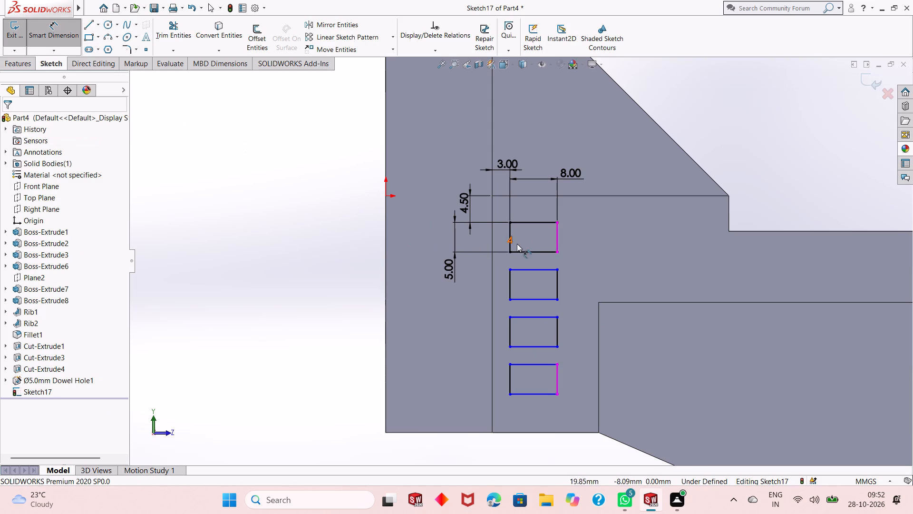
pyautogui.click(536, 254)
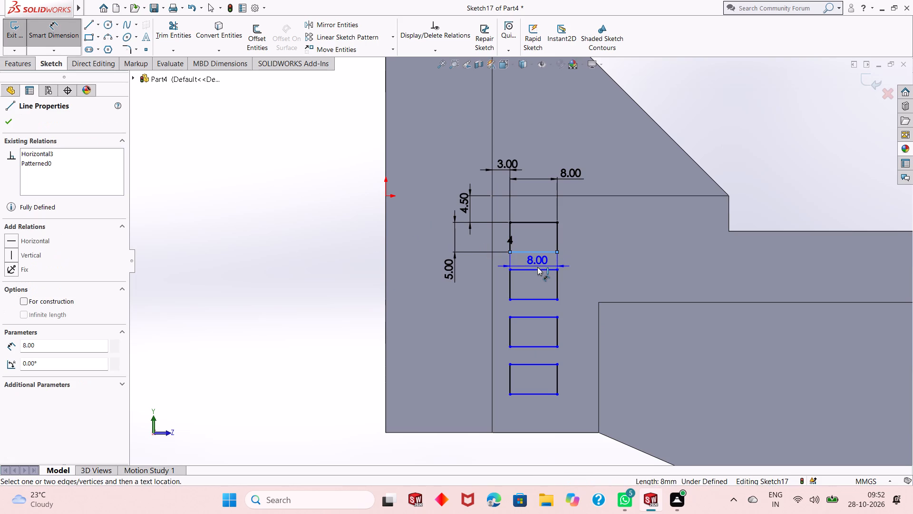
pyautogui.click(537, 267)
pyautogui.click(359, 267)
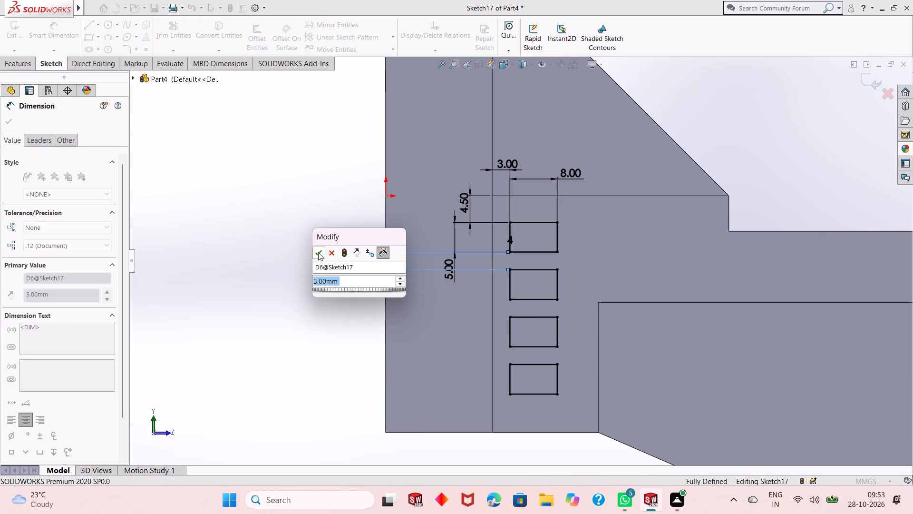
pyautogui.click(318, 252)
pyautogui.rightClick(262, 160)
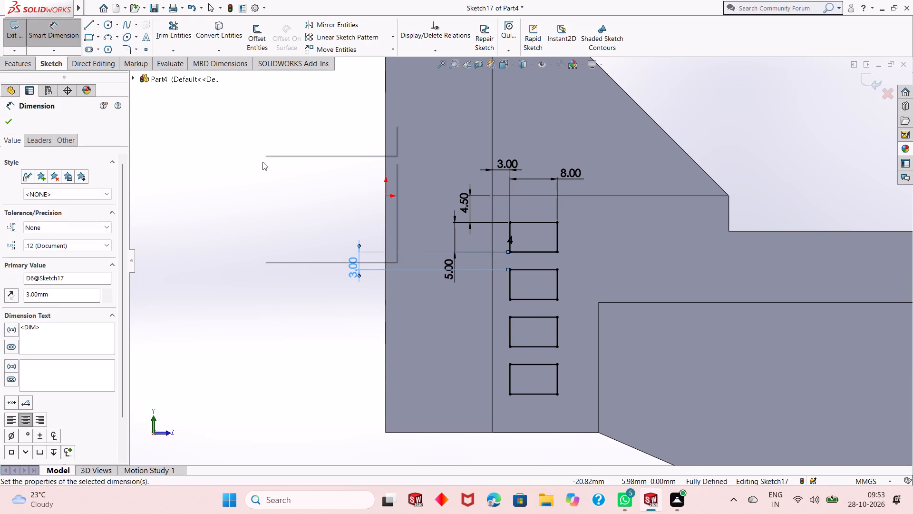
pyautogui.click(289, 192)
# Extrude-cut the four patterned rectangles Through All from the block's side face.
pyautogui.scroll(1, 573, 280)
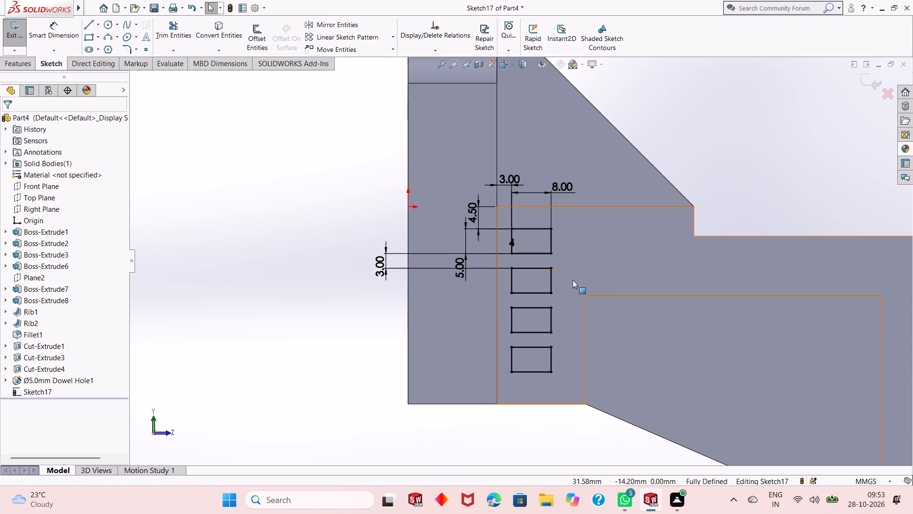
pyautogui.moveTo(633, 277); pyautogui.dragTo(620, 279, button='middle')
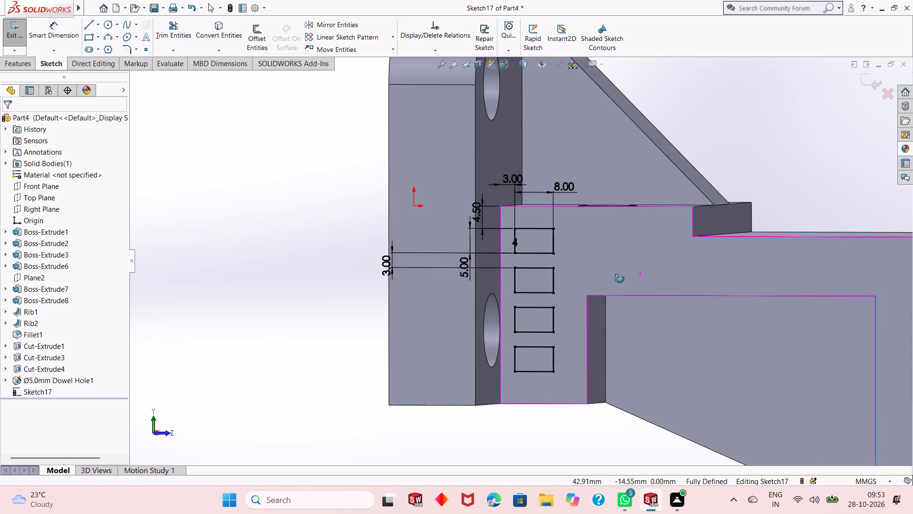
pyautogui.moveTo(620, 279); pyautogui.dragTo(617, 289, button='middle')
pyautogui.scroll(2, 652, 243)
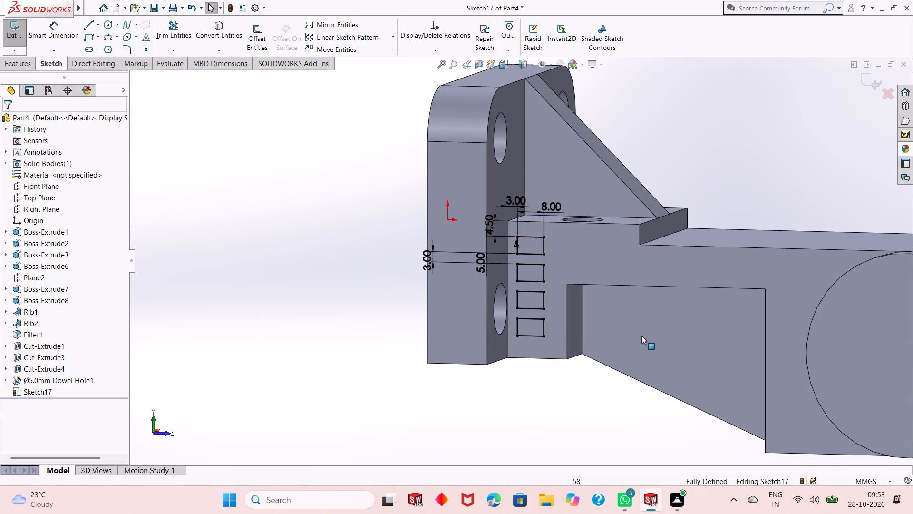
pyautogui.moveTo(641, 336); pyautogui.dragTo(625, 344, button='middle')
pyautogui.scroll(-1, 548, 235)
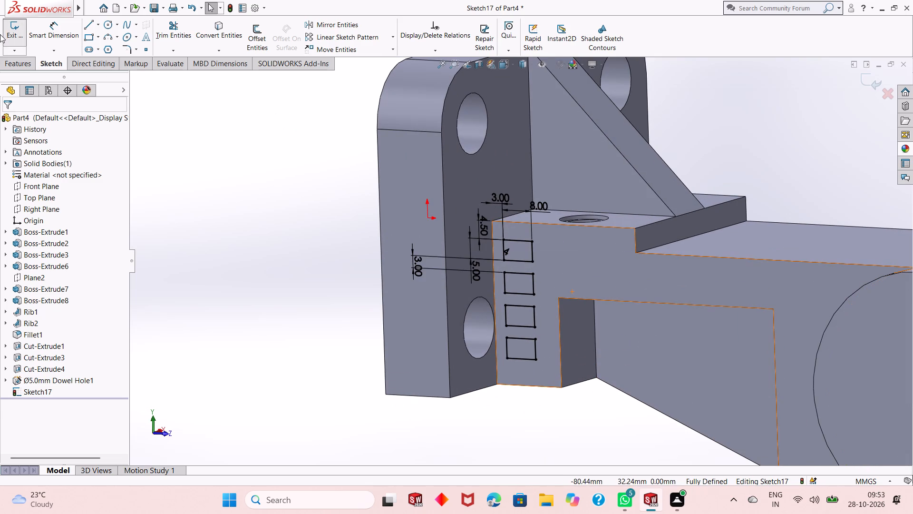
pyautogui.click(27, 68)
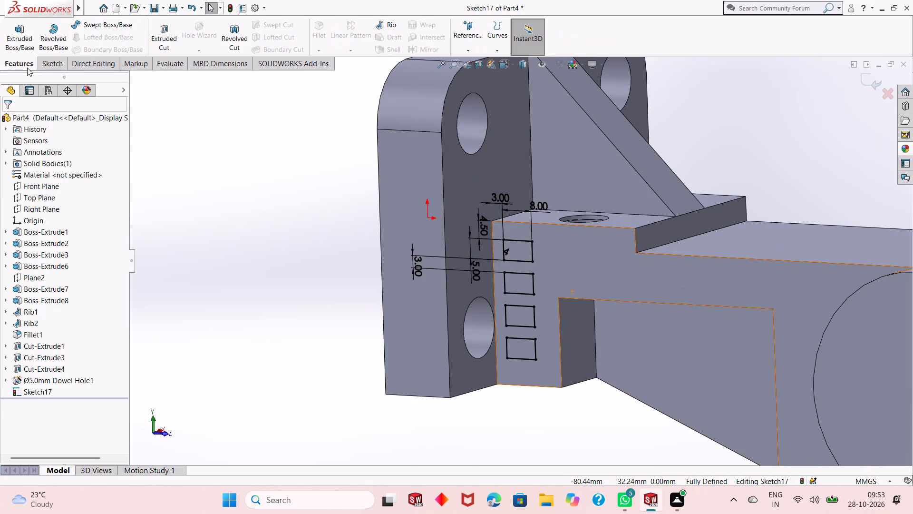
pyautogui.click(166, 29)
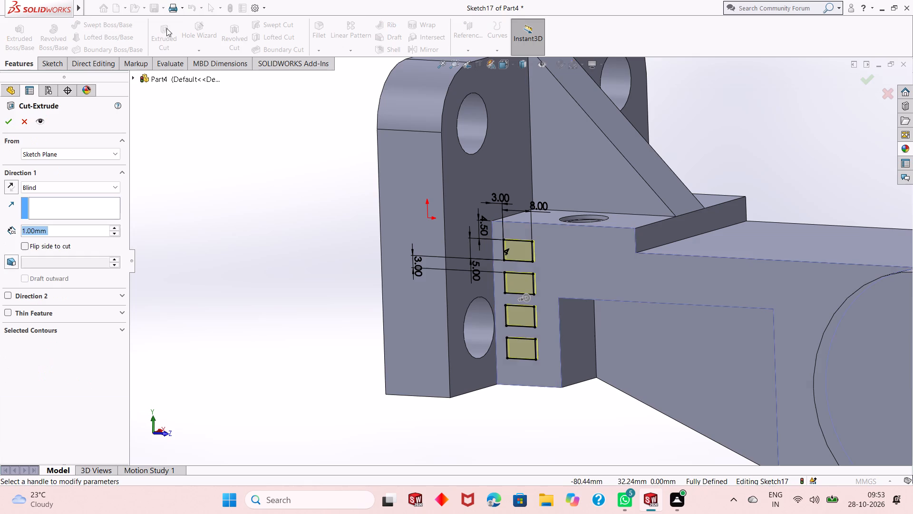
pyautogui.click(72, 181)
pyautogui.click(72, 185)
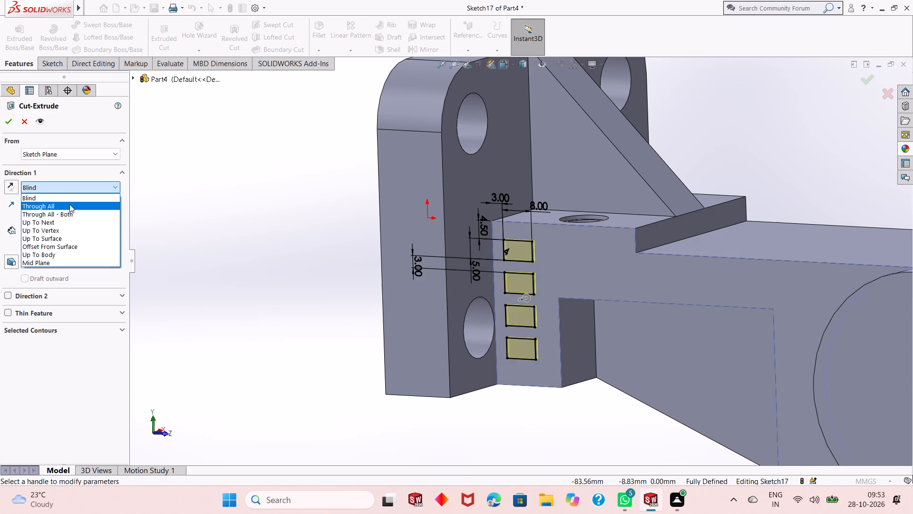
pyautogui.click(69, 205)
pyautogui.scroll(1, 700, 262)
pyautogui.moveTo(721, 175); pyautogui.dragTo(723, 173, button='middle')
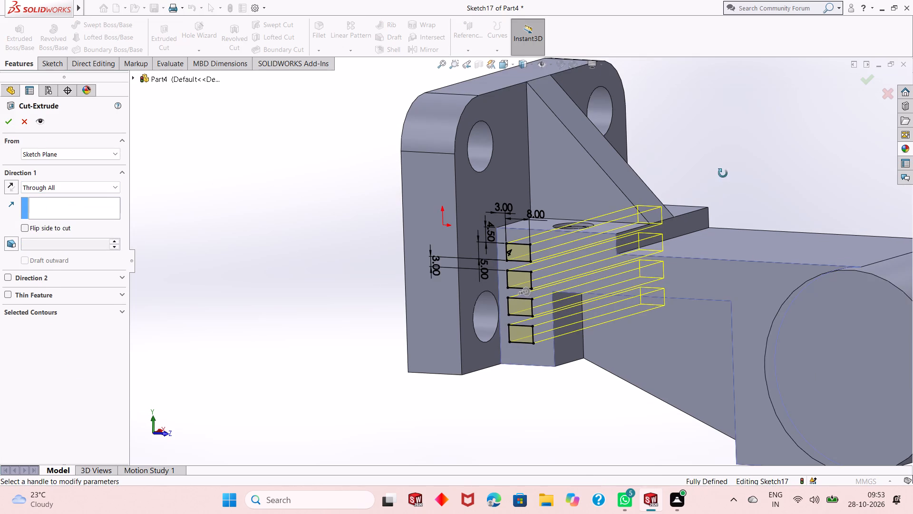
pyautogui.moveTo(723, 173); pyautogui.dragTo(695, 222, button='middle')
pyautogui.scroll(1, 695, 222)
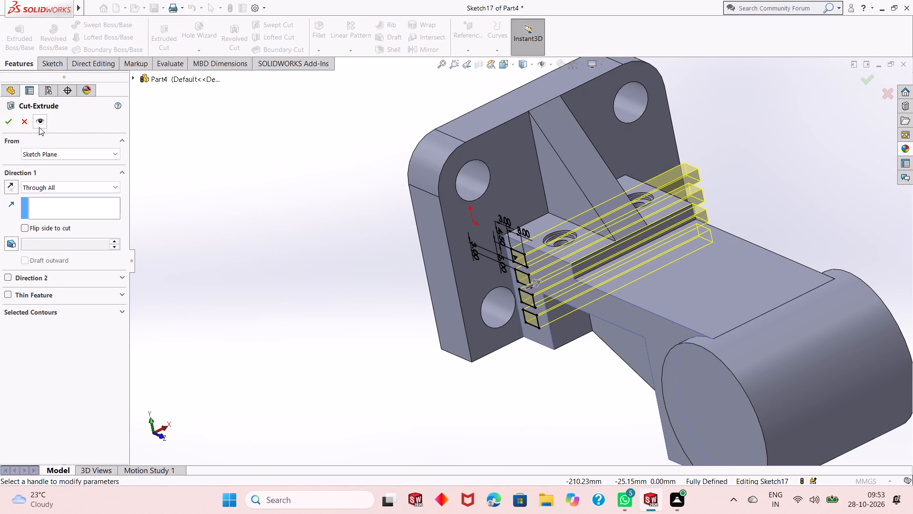
pyautogui.click(10, 124)
pyautogui.click(270, 155)
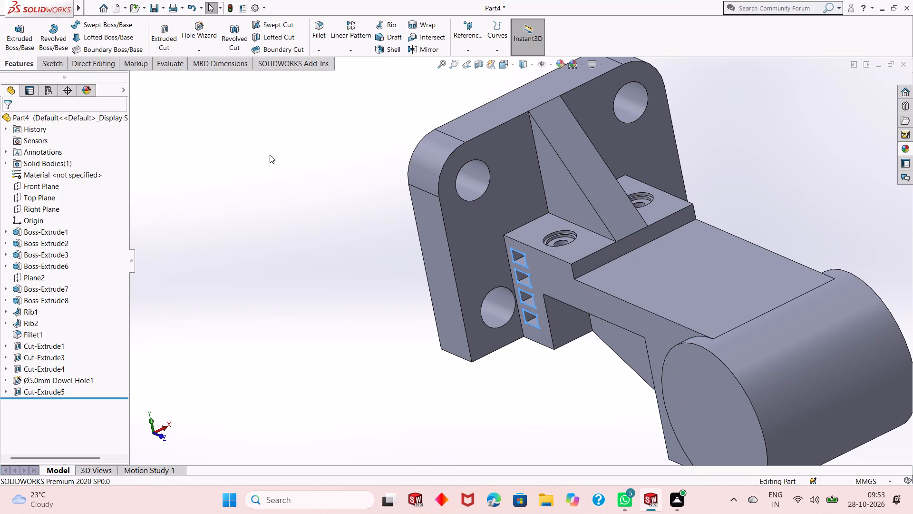
# Inspect the four rectangular through-slots in the block's side face from several angles.
pyautogui.moveTo(646, 318); pyautogui.dragTo(699, 259, button='middle')
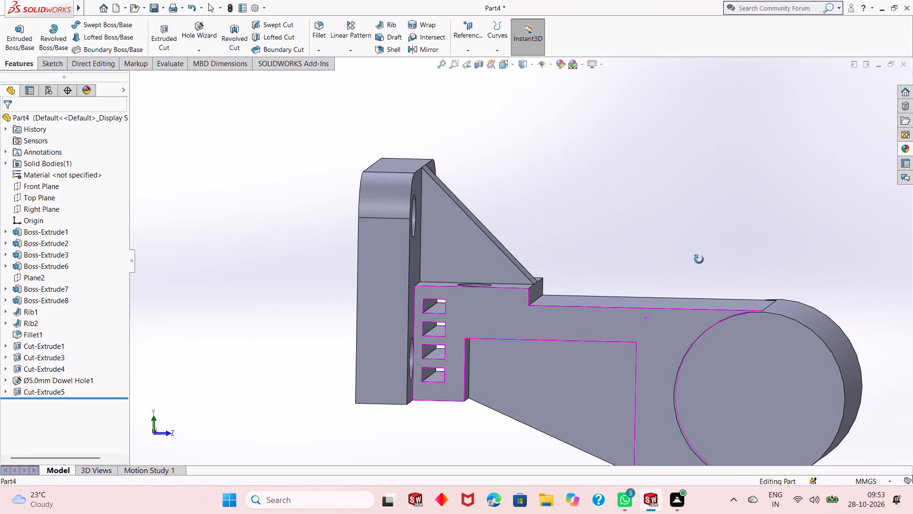
pyautogui.moveTo(699, 259); pyautogui.dragTo(715, 260, button='middle')
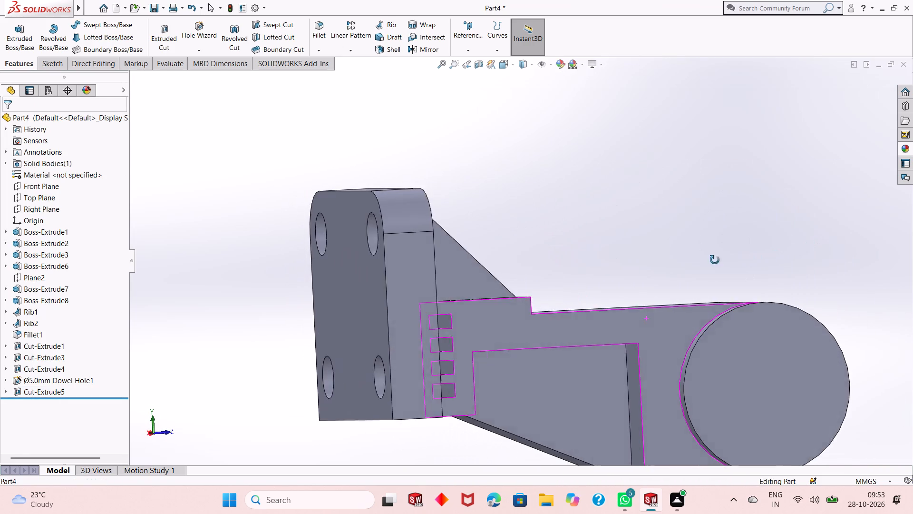
pyautogui.moveTo(715, 260); pyautogui.dragTo(704, 244, button='middle')
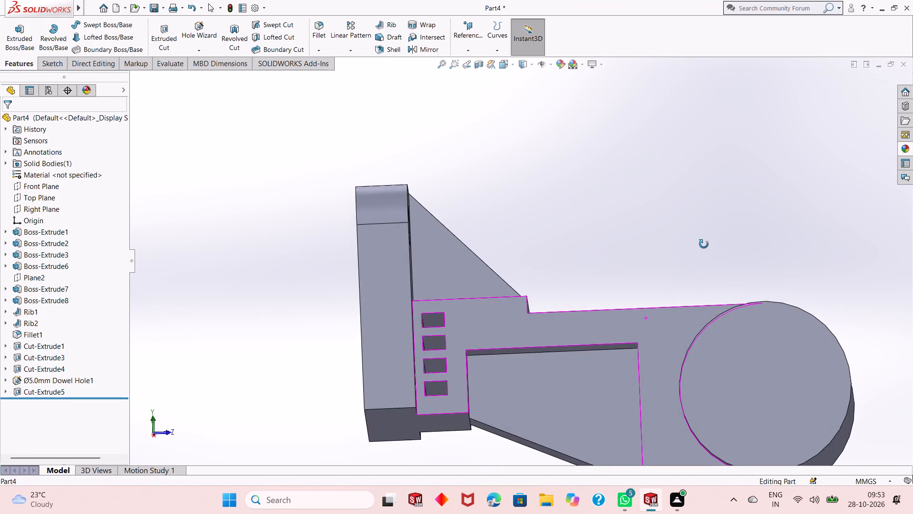
pyautogui.moveTo(704, 244); pyautogui.dragTo(699, 272, button='middle')
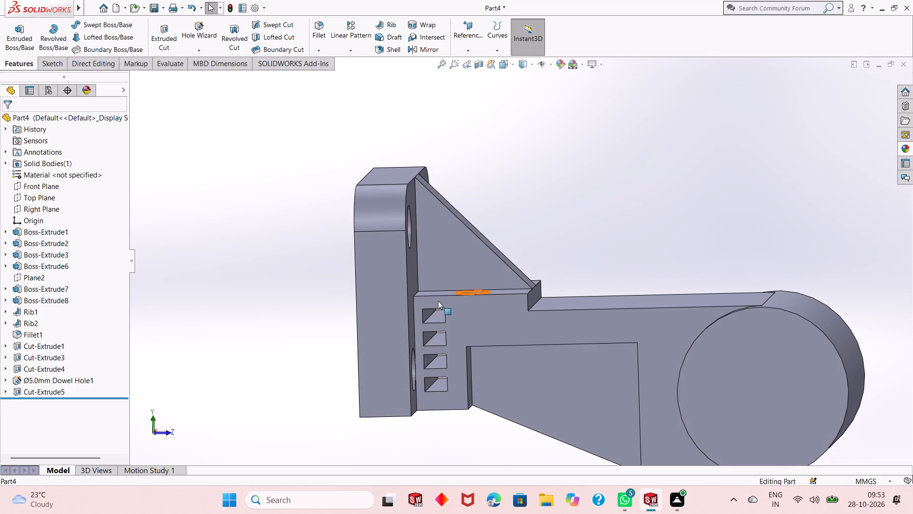
pyautogui.scroll(-2, 438, 301)
pyautogui.scroll(2, 491, 415)
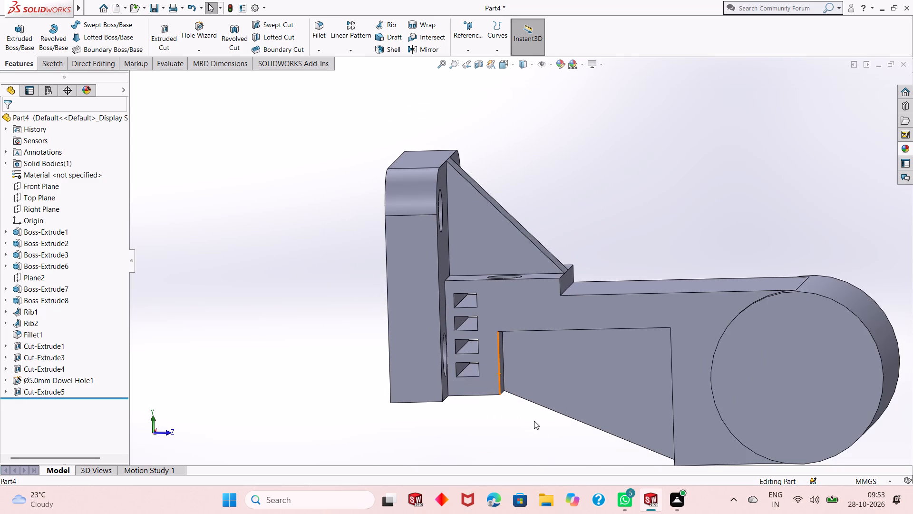
pyautogui.moveTo(534, 421); pyautogui.dragTo(539, 403, button='middle')
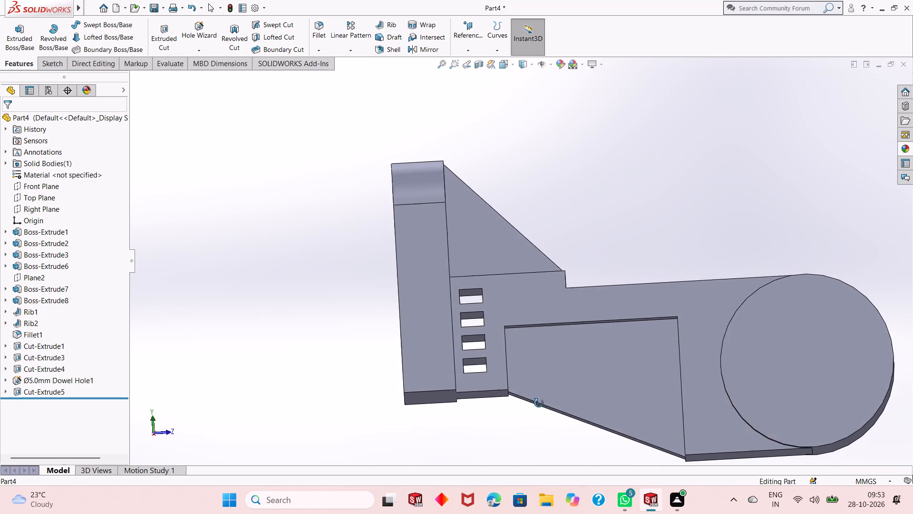
pyautogui.moveTo(539, 403); pyautogui.dragTo(532, 415, button='middle')
pyautogui.scroll(1, 529, 407)
pyautogui.scroll(-3, 495, 329)
pyautogui.scroll(-2, 481, 278)
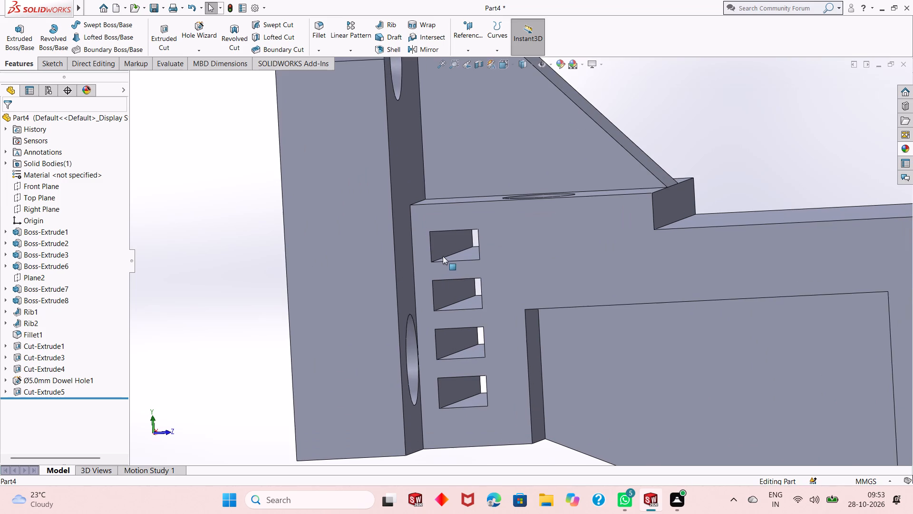
pyautogui.scroll(2, 505, 307)
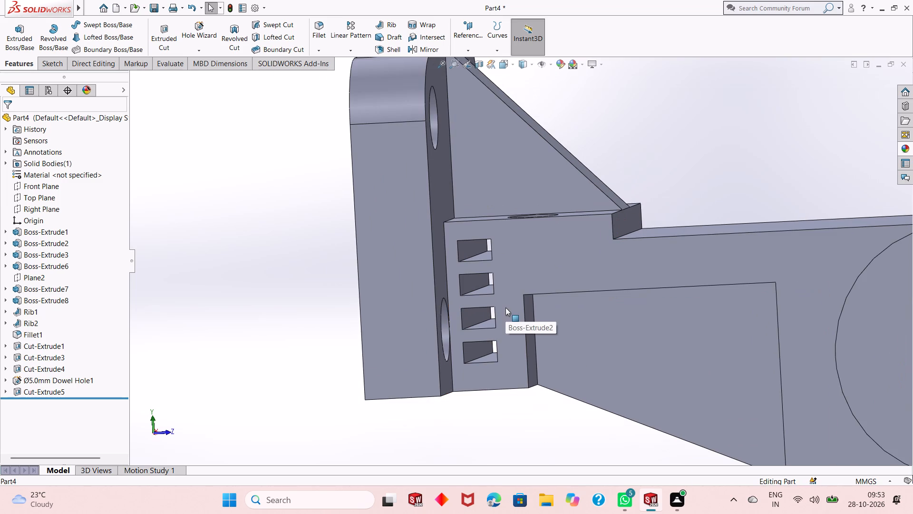
pyautogui.scroll(1, 505, 308)
pyautogui.moveTo(565, 422); pyautogui.dragTo(575, 406, button='middle')
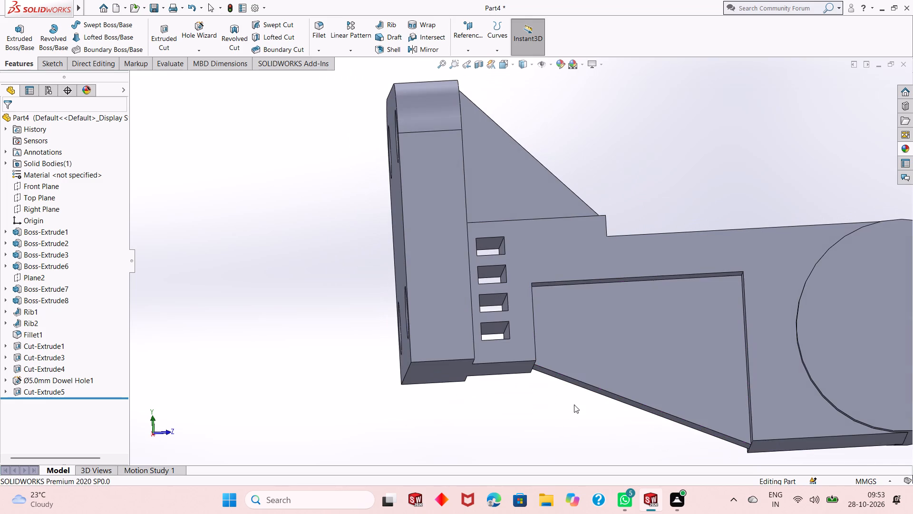
pyautogui.moveTo(563, 410); pyautogui.dragTo(556, 426, button='middle')
pyautogui.scroll(2, 573, 397)
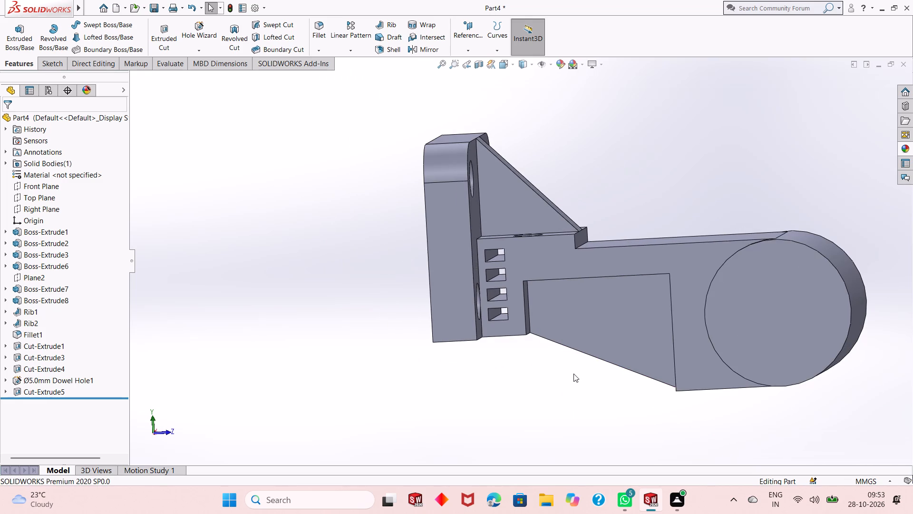
pyautogui.moveTo(600, 272); pyautogui.dragTo(592, 286, button='middle')
pyautogui.scroll(-5, 506, 286)
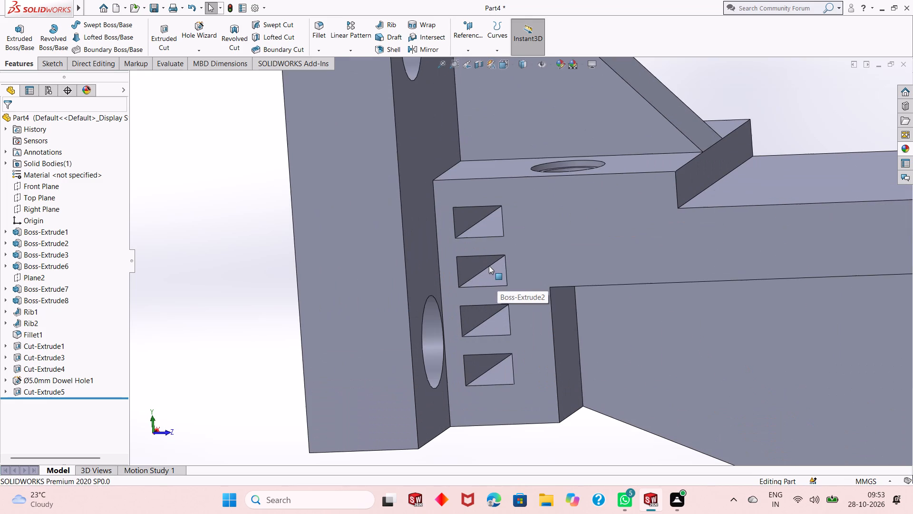
pyautogui.scroll(2, 491, 318)
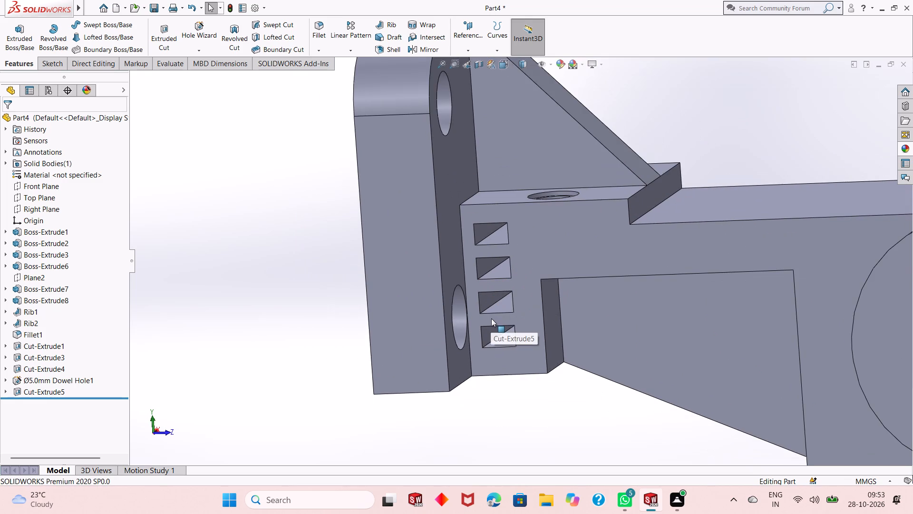
pyautogui.scroll(2, 491, 318)
pyautogui.moveTo(679, 174); pyautogui.dragTo(668, 192, button='middle')
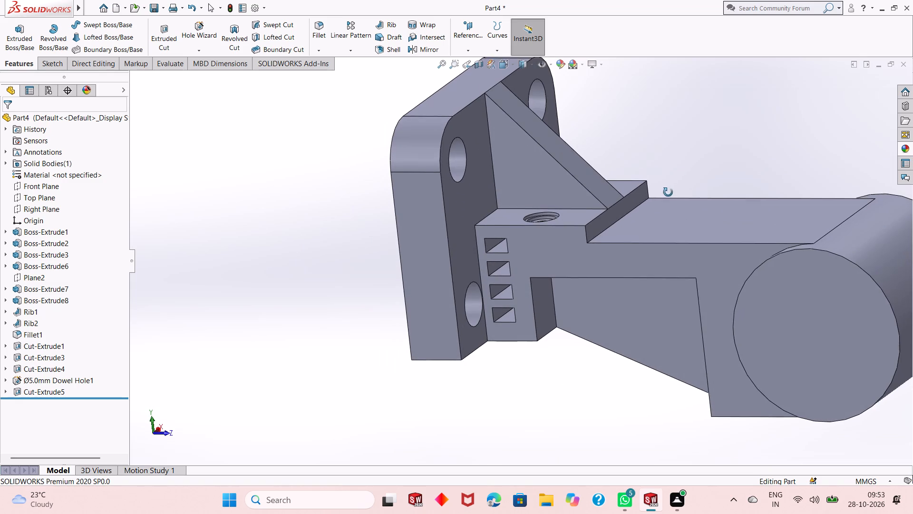
pyautogui.moveTo(668, 192); pyautogui.dragTo(666, 197, button='middle')
# Sketch a circle about 45 mm in diameter on the arm's flat top face, centred in line with the origin.
pyautogui.click(668, 217)
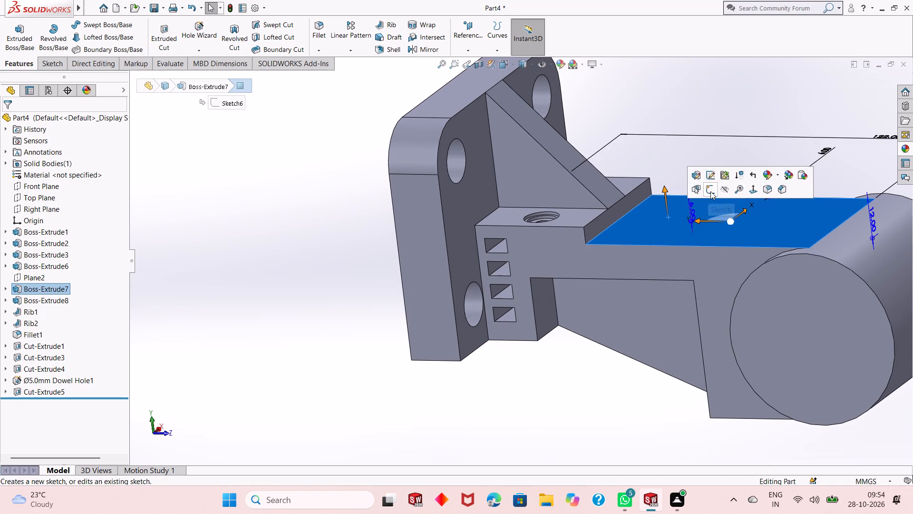
pyautogui.click(710, 191)
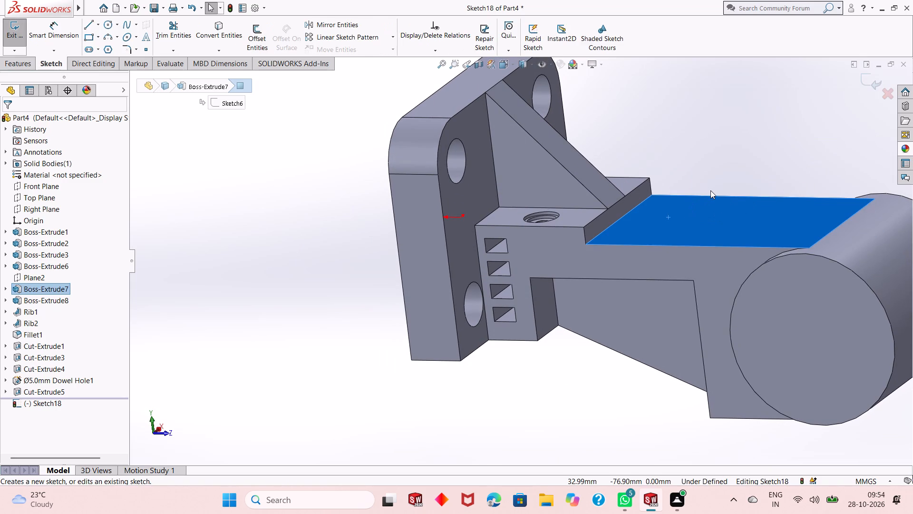
pyautogui.hotkey('ctrl', '8')
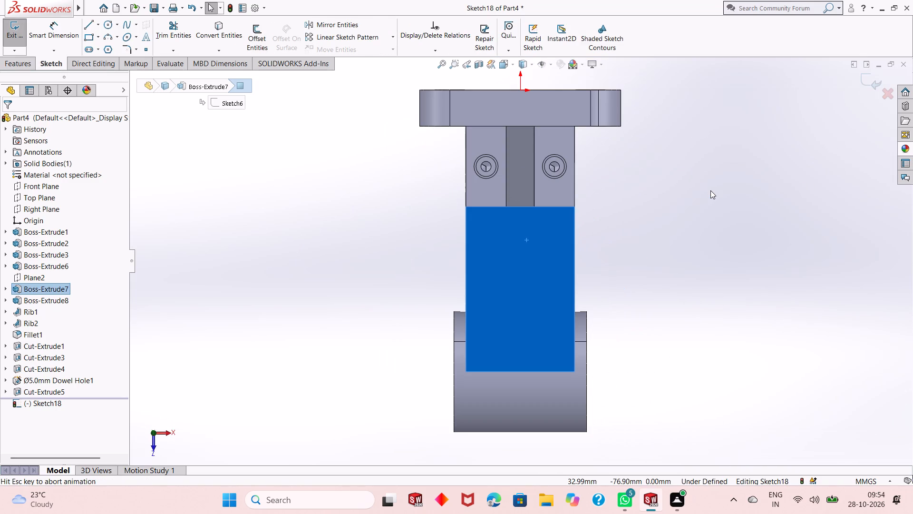
pyautogui.click(710, 190)
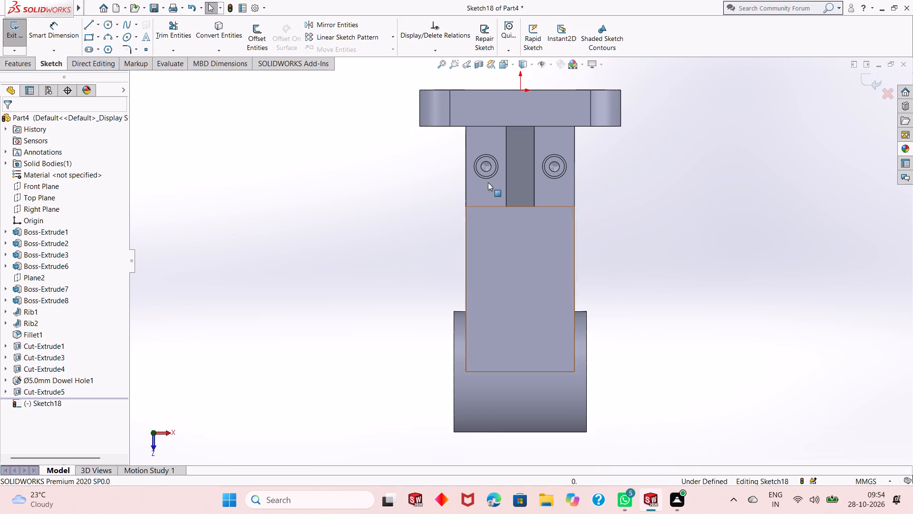
pyautogui.click(108, 22)
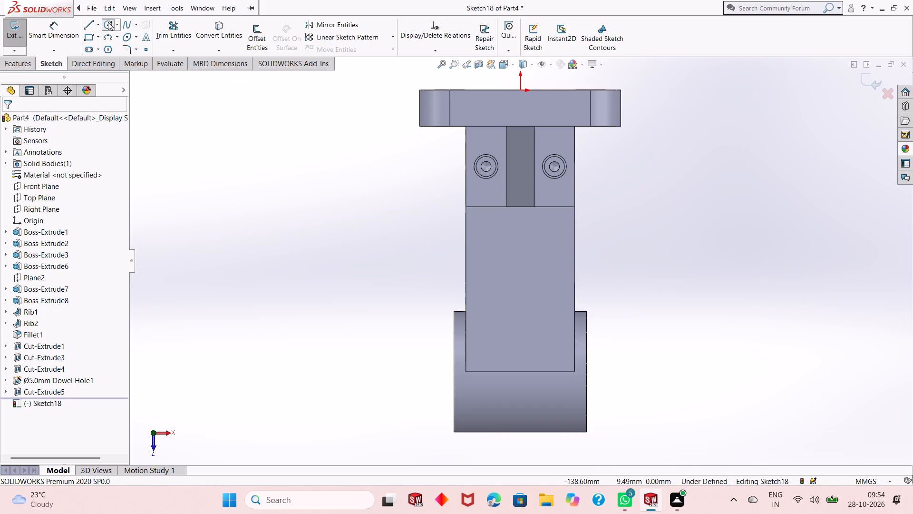
pyautogui.click(522, 280)
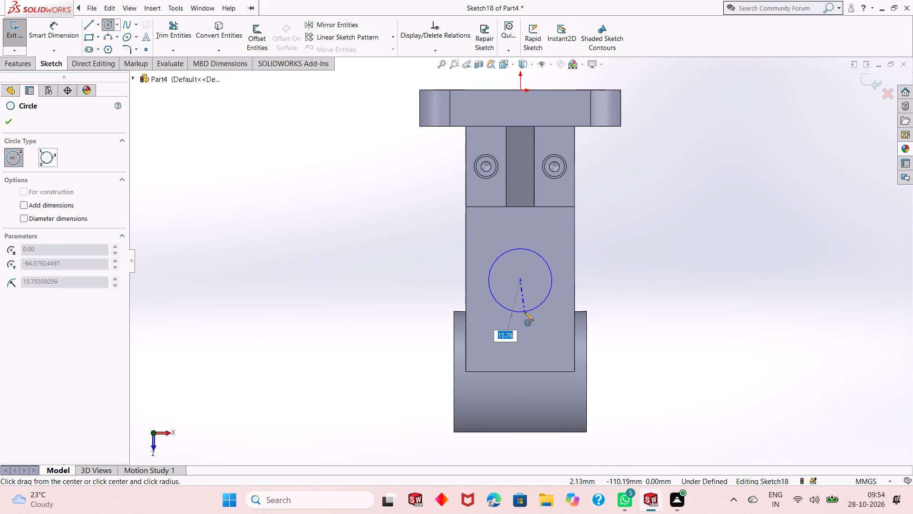
pyautogui.click(524, 325)
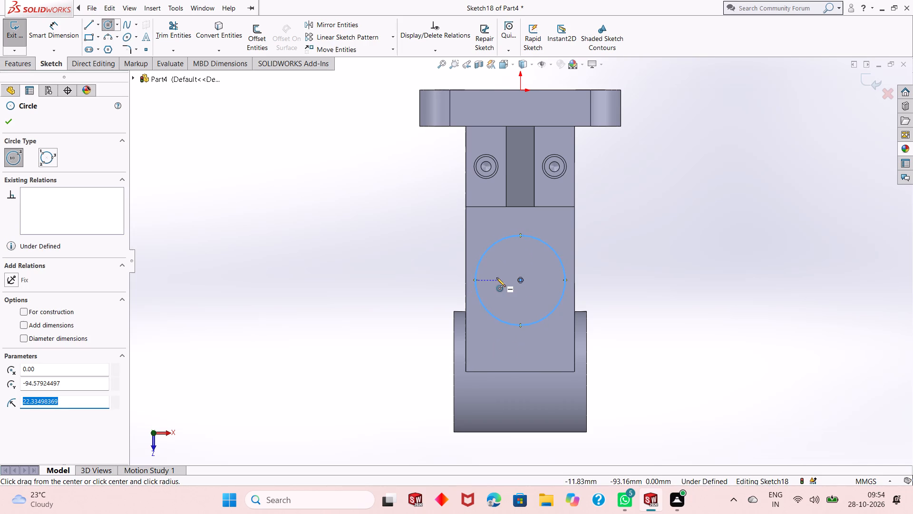
pyautogui.rightClick(233, 163)
pyautogui.click(255, 173)
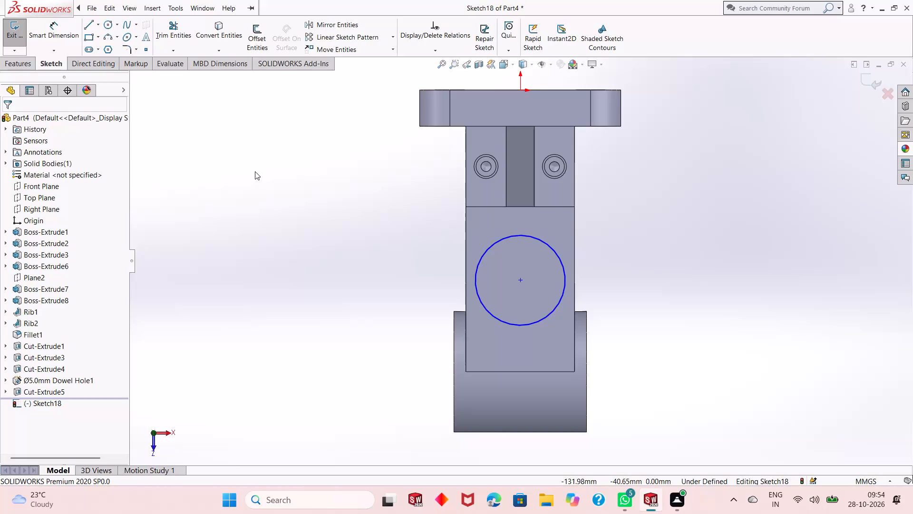
# Dimension the circle's diameter to 40 mm.
pyautogui.click(61, 38)
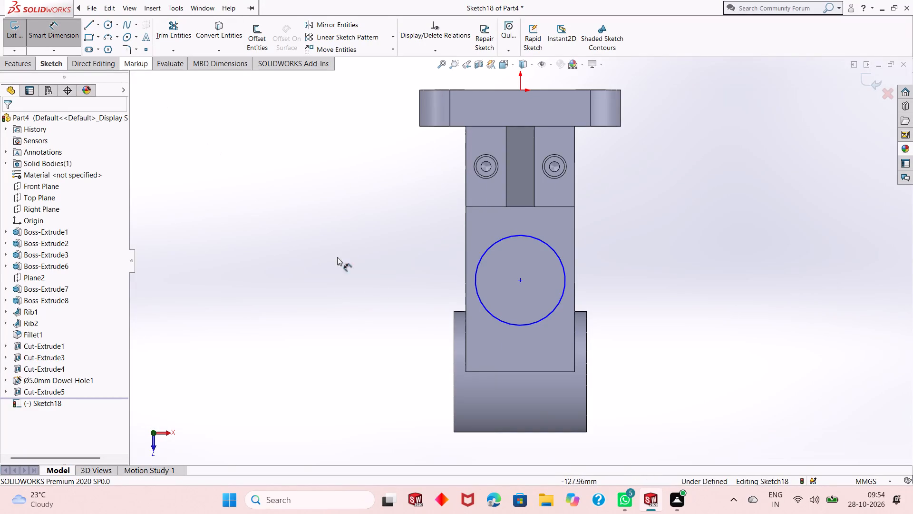
pyautogui.click(488, 309)
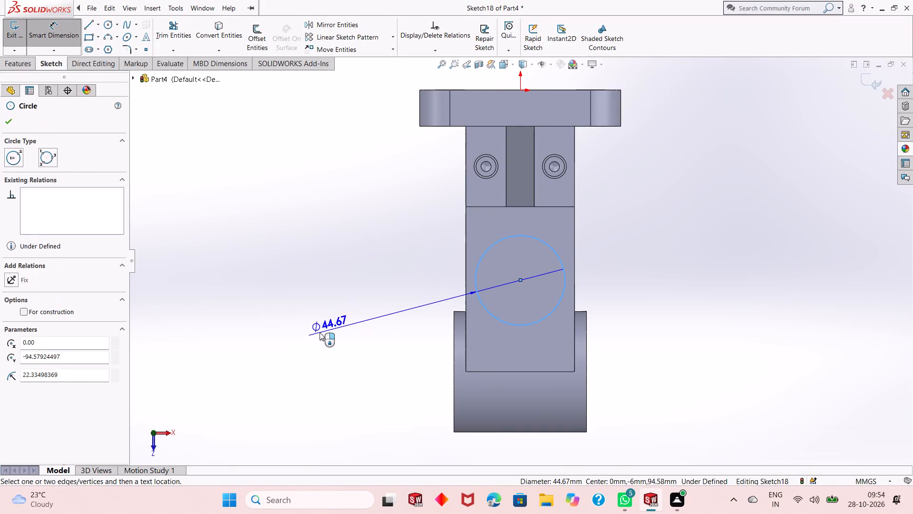
pyautogui.click(319, 332)
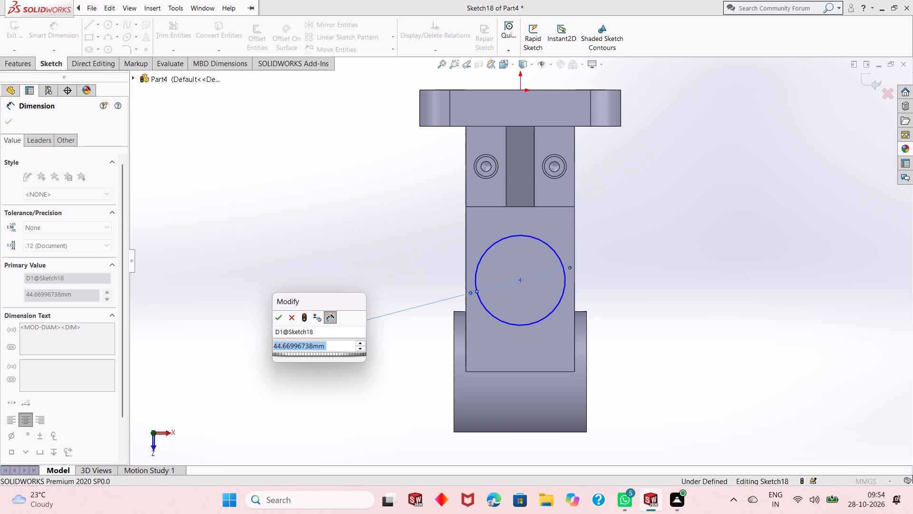
pyautogui.write('40')
pyautogui.press('Return')
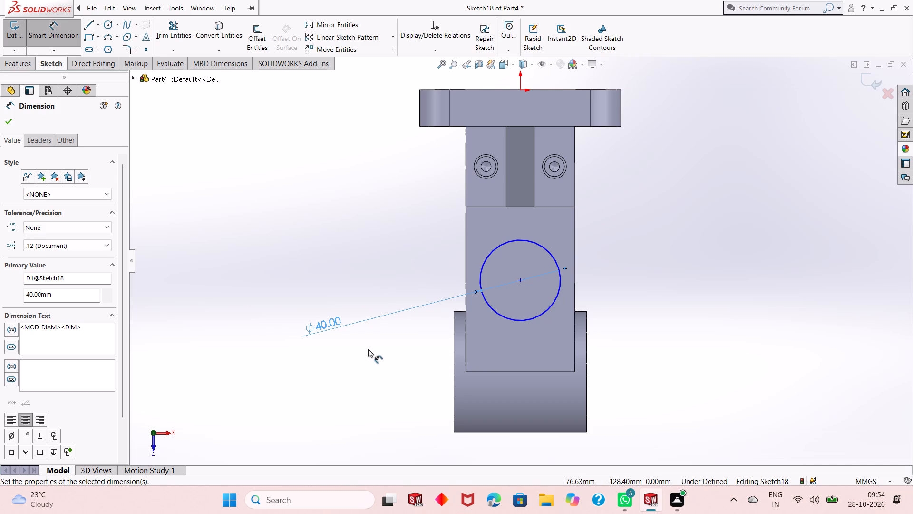
# Dimension the circle's centre 65 mm from the edge of the mounting plate that faces the arm.
pyautogui.click(520, 278)
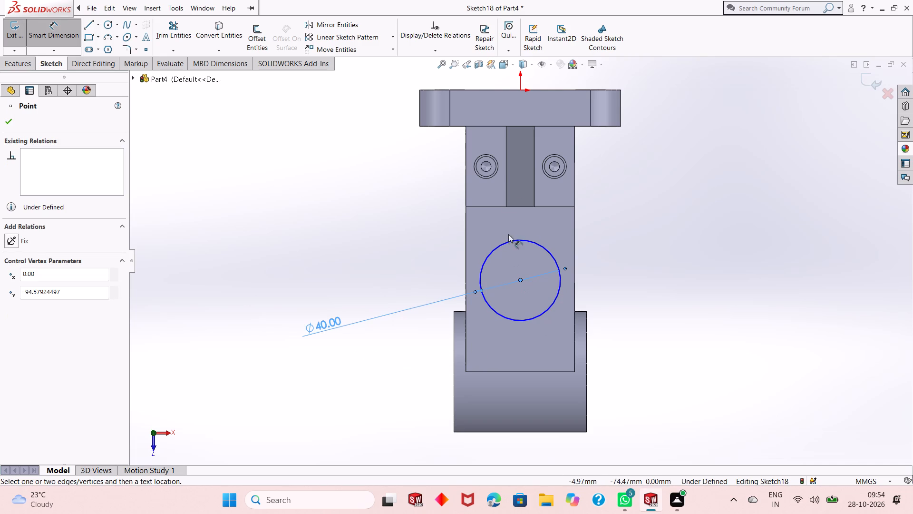
pyautogui.click(559, 126)
pyautogui.click(696, 181)
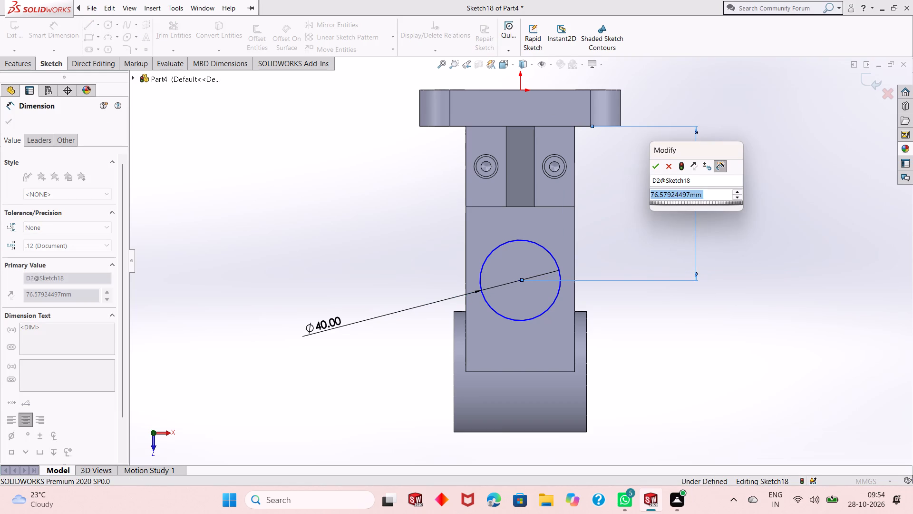
pyautogui.write('65')
pyautogui.press('Return')
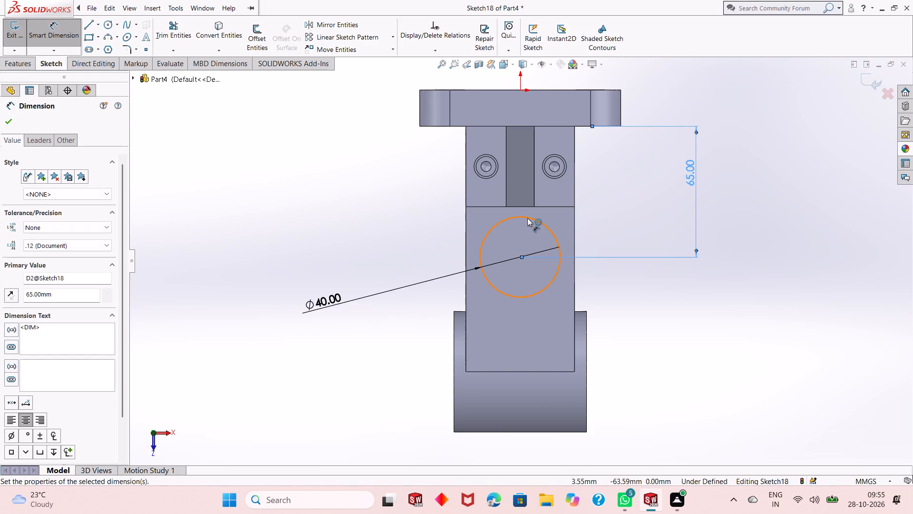
pyautogui.rightClick(619, 195)
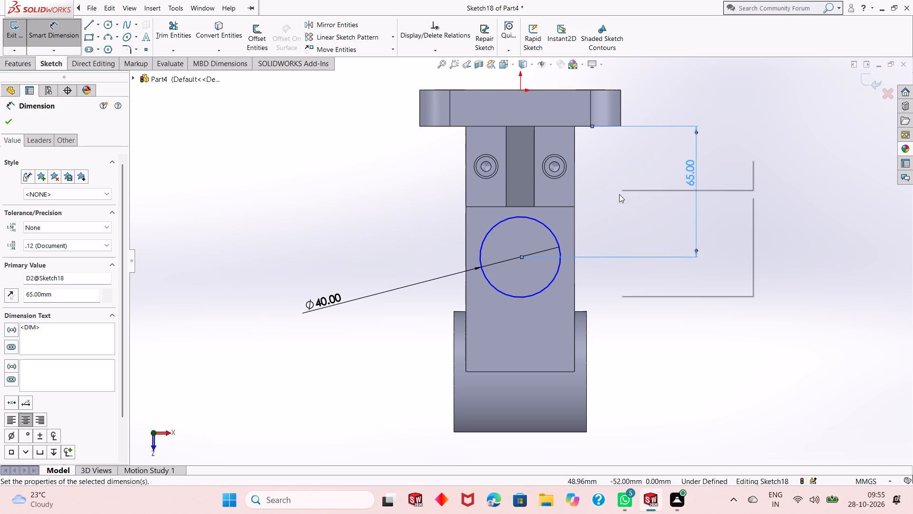
pyautogui.click(635, 227)
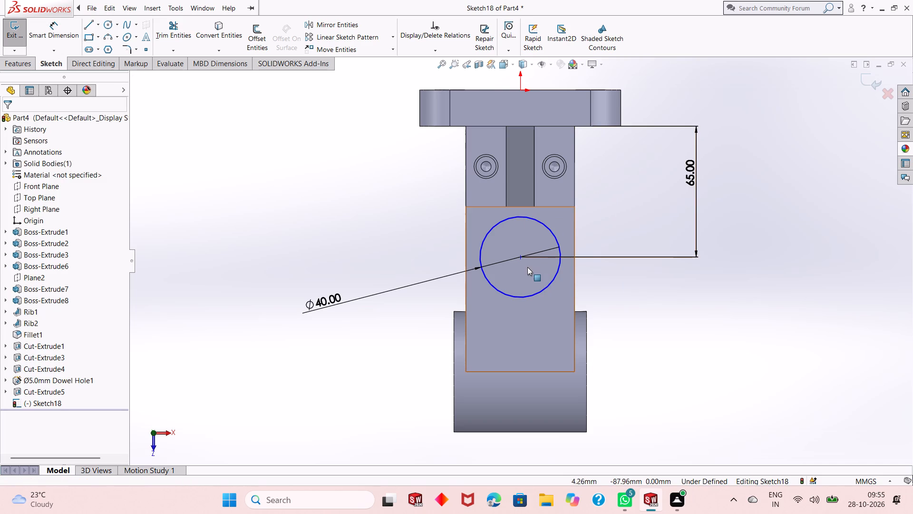
# Add a Vertical relation between the circle's centre and the origin.
pyautogui.click(522, 258)
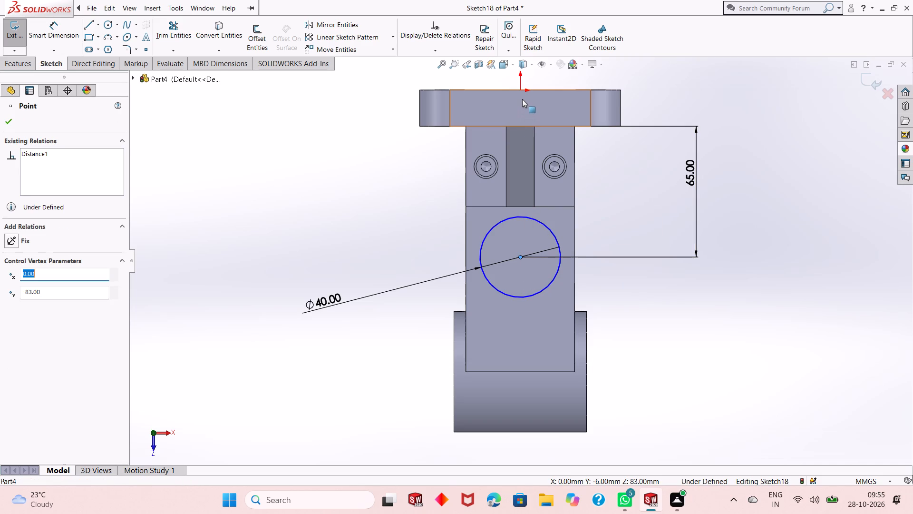
pyautogui.keyDown('ctrl'); pyautogui.click(520, 92); pyautogui.keyUp('ctrl')
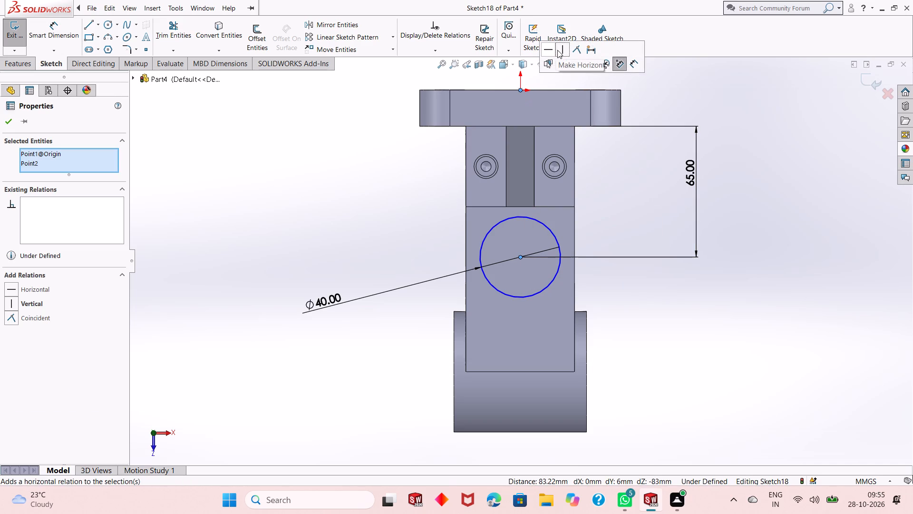
pyautogui.click(566, 49)
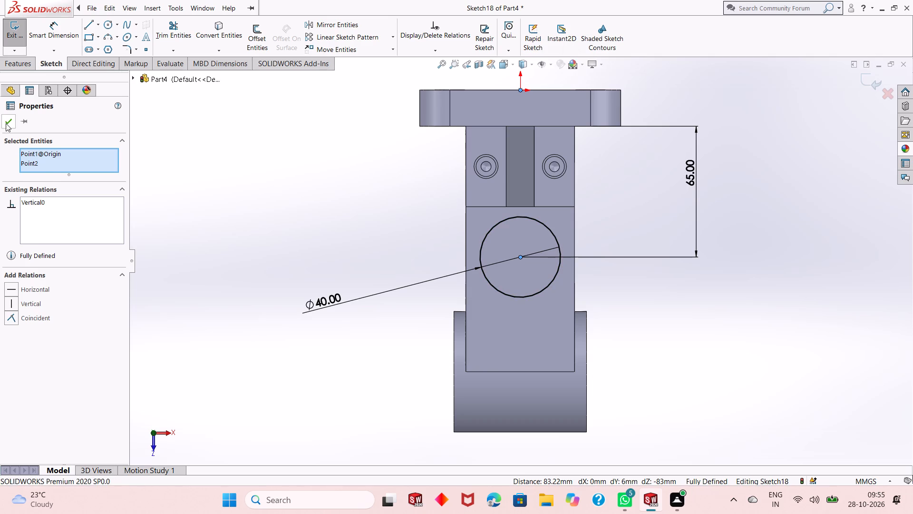
pyautogui.click(6, 123)
pyautogui.click(379, 177)
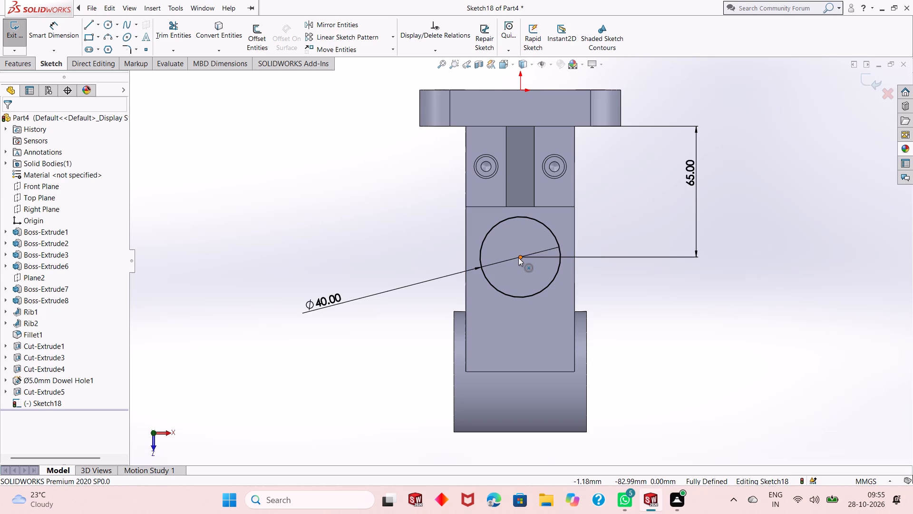
pyautogui.scroll(-1, 518, 257)
pyautogui.scroll(2, 528, 267)
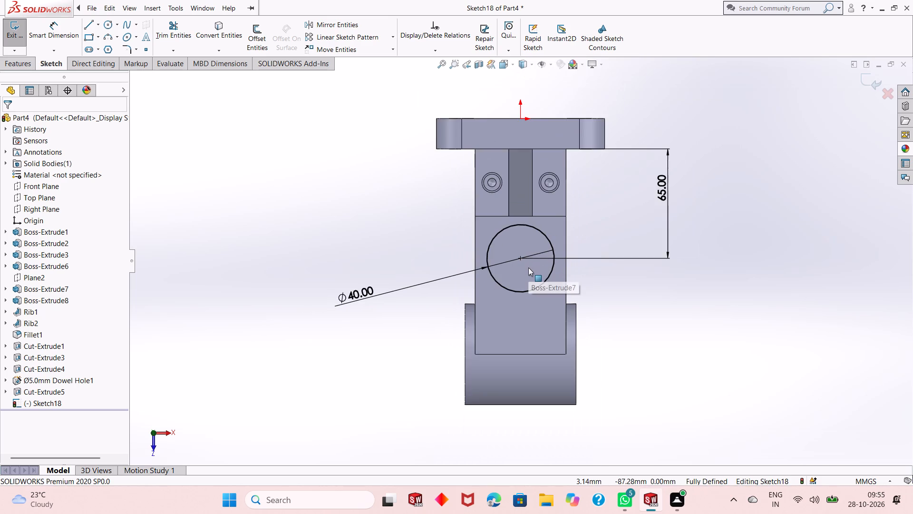
# Sketch a circle about 4.3 mm in diameter centred on the 40 mm circle's quadrant point nearest the mounting plate.
pyautogui.scroll(1, 528, 267)
pyautogui.scroll(-2, 518, 238)
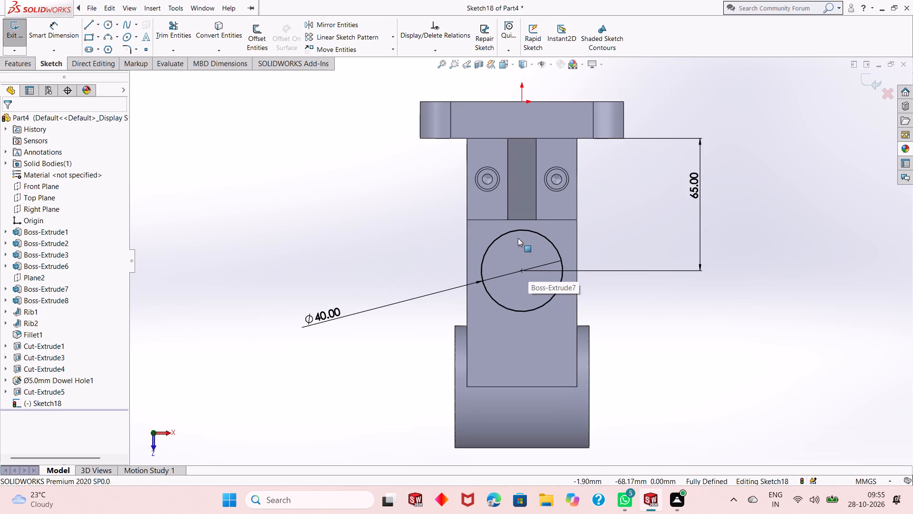
pyautogui.scroll(1, 518, 238)
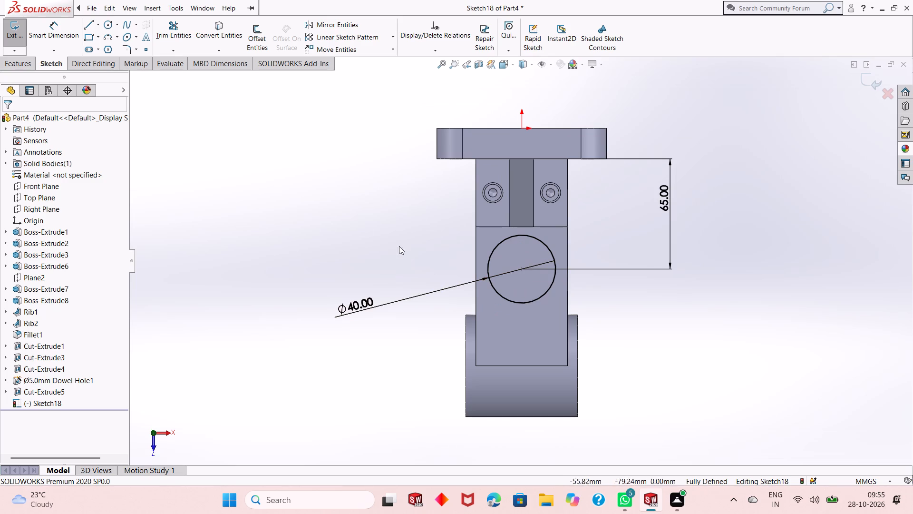
pyautogui.click(107, 20)
pyautogui.scroll(-3, 515, 239)
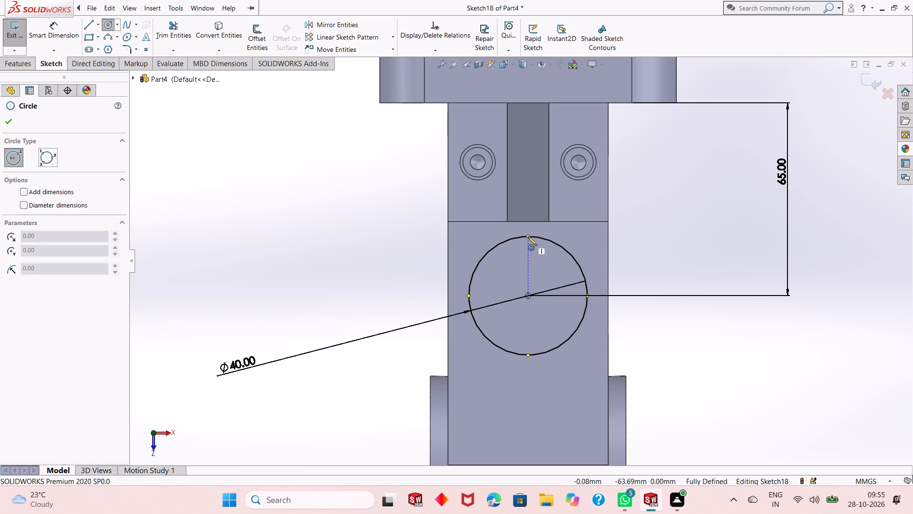
pyautogui.click(527, 236)
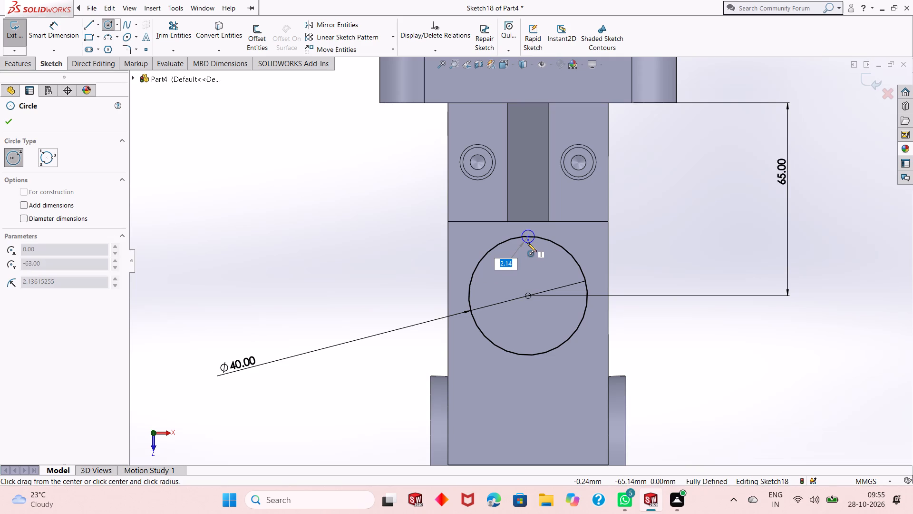
pyautogui.click(527, 243)
pyautogui.click(6, 121)
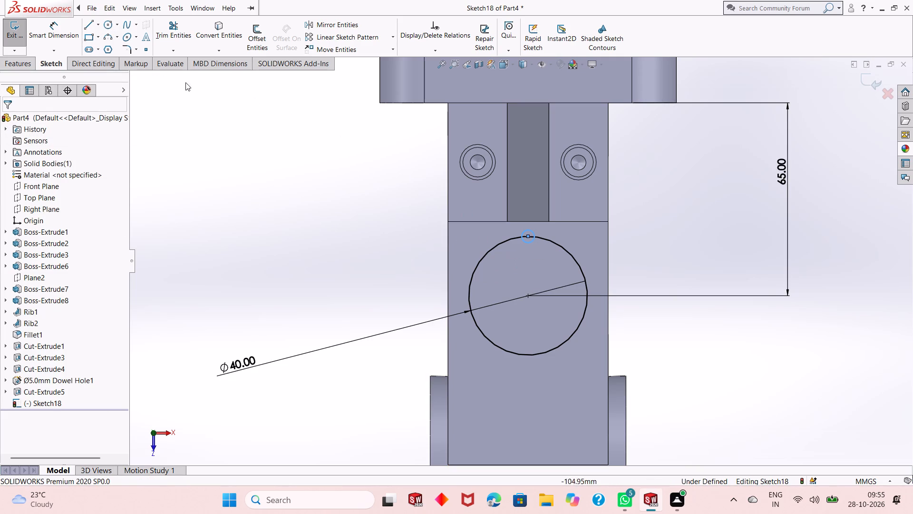
pyautogui.click(165, 98)
# Dimension the small circle's diameter to 5 mm.
pyautogui.click(58, 30)
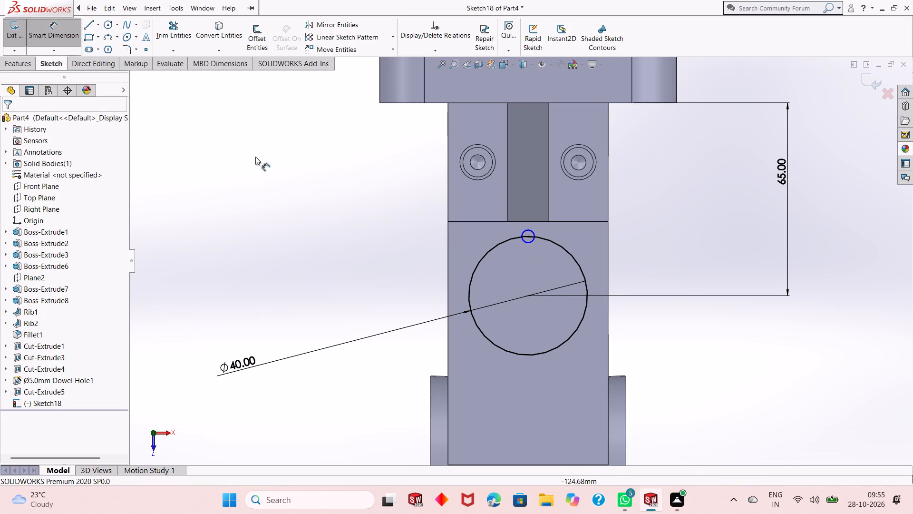
pyautogui.click(526, 244)
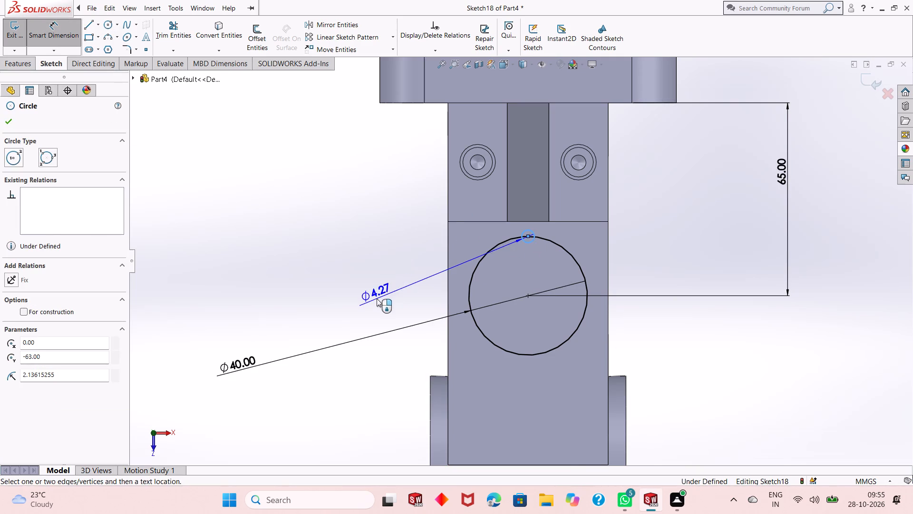
pyautogui.click(376, 299)
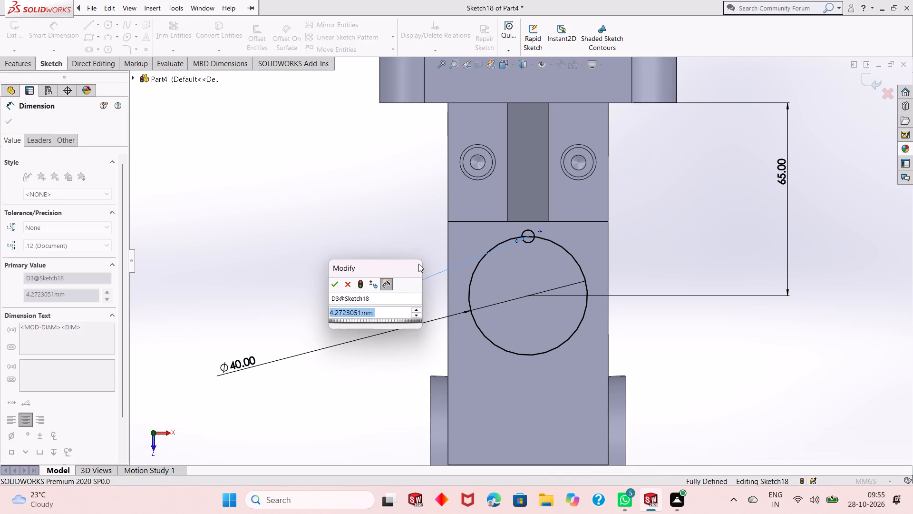
pyautogui.write('55')
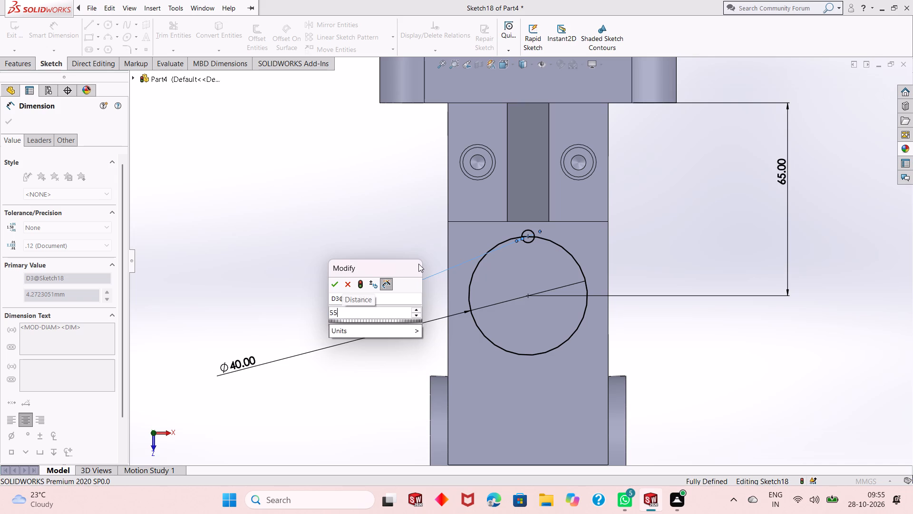
pyautogui.press('Return')
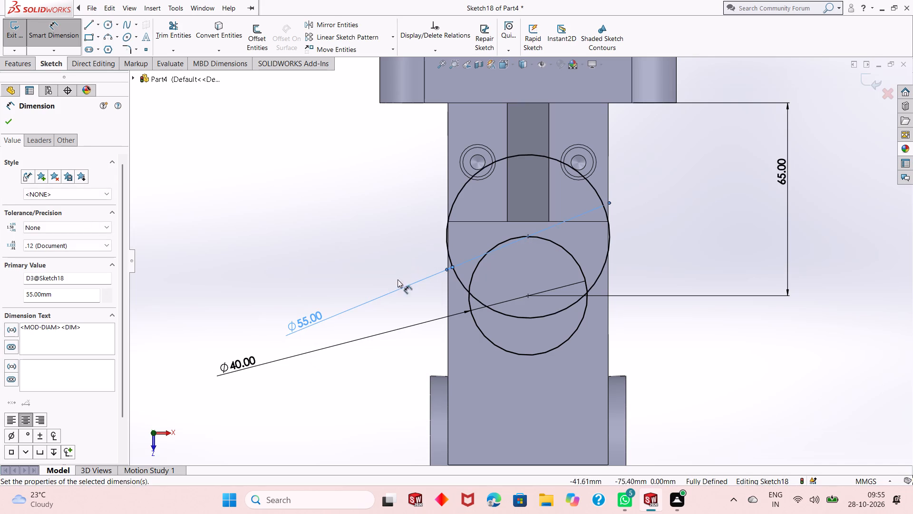
pyautogui.doubleClick(324, 321)
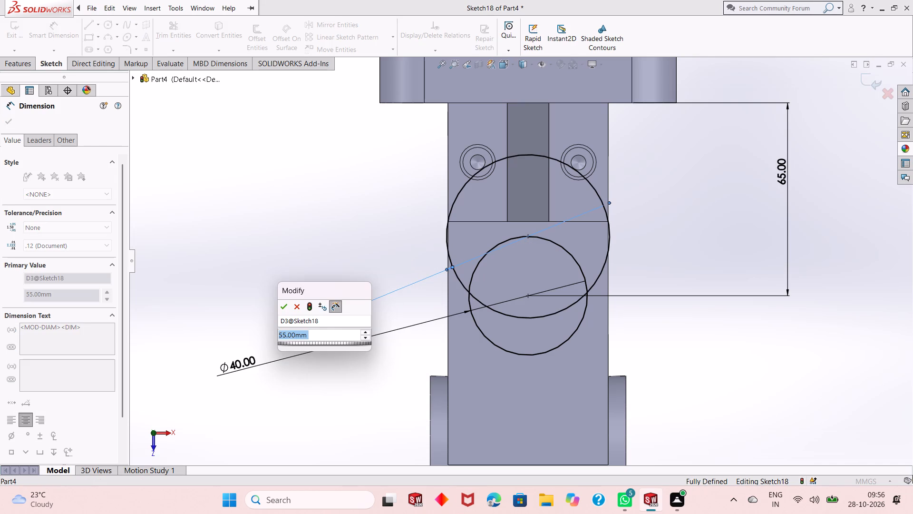
pyautogui.press('5')
pyautogui.press('Return')
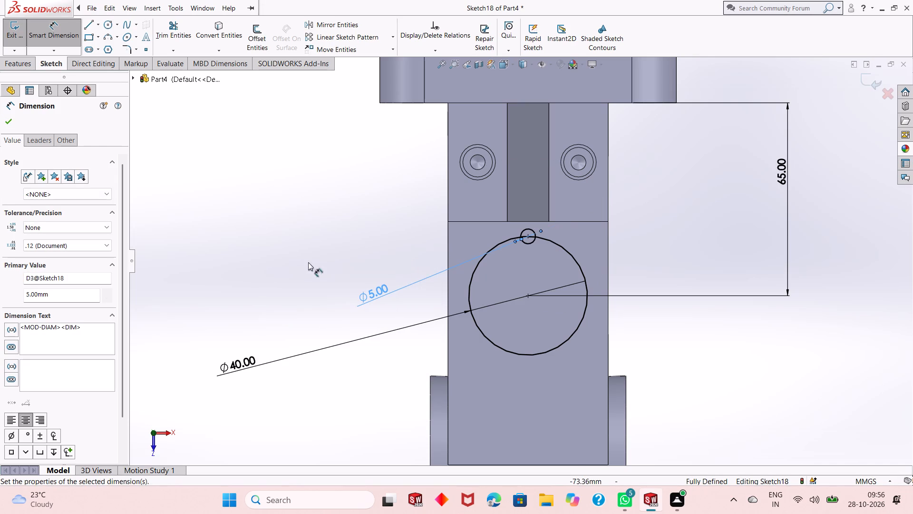
pyautogui.rightClick(293, 236)
pyautogui.click(303, 265)
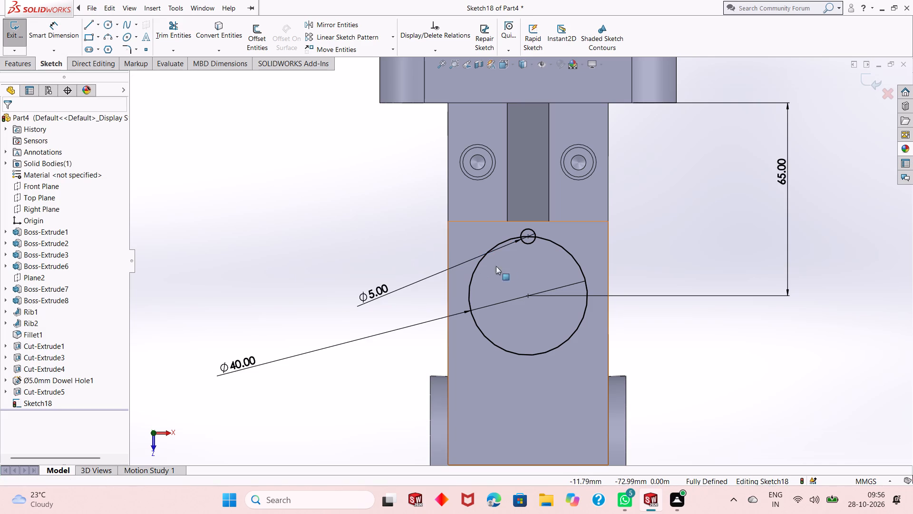
# Circular-pattern the 5 mm circle about the 40 mm circle's centre, with 4 equally spaced instances over 360 degrees.
pyautogui.click(528, 242)
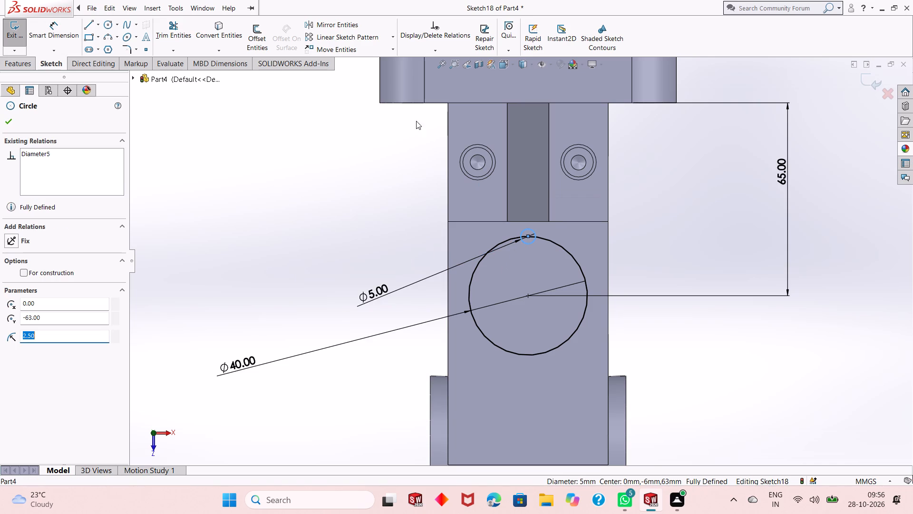
pyautogui.click(392, 37)
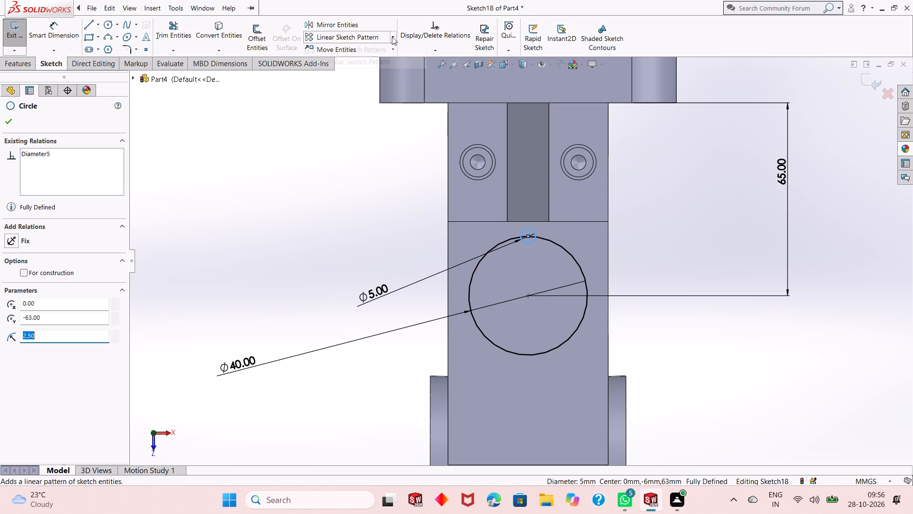
pyautogui.click(383, 60)
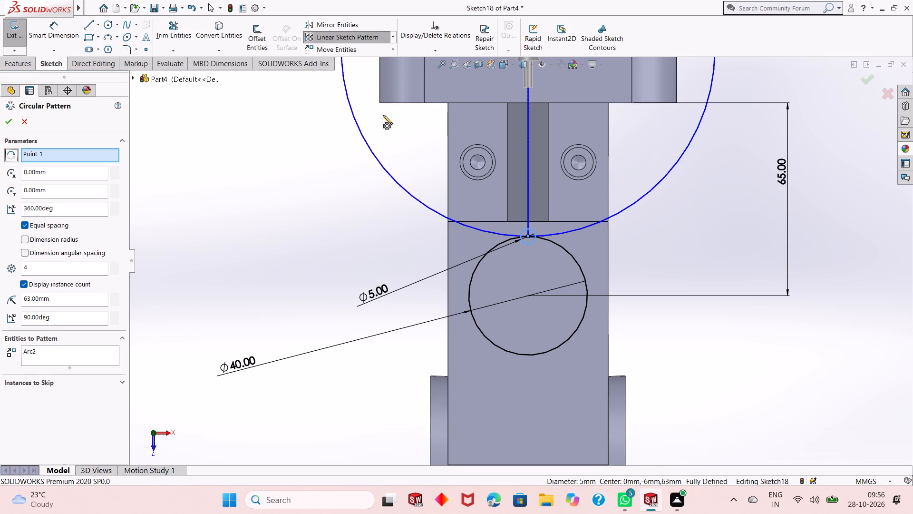
pyautogui.rightClick(70, 154)
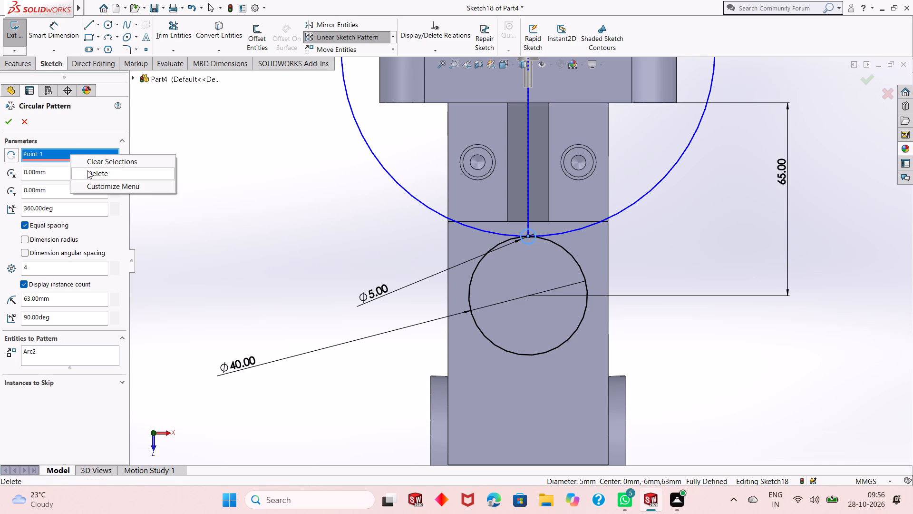
pyautogui.click(87, 171)
pyautogui.click(528, 298)
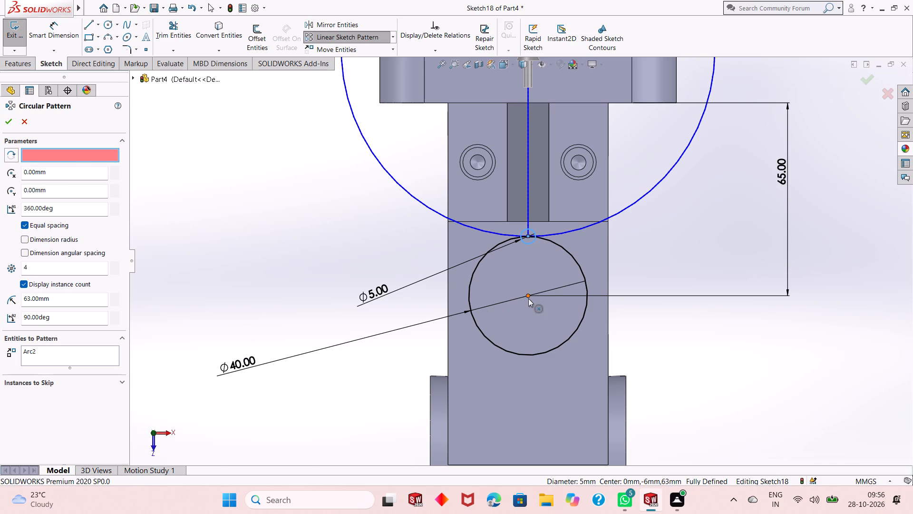
pyautogui.click(8, 123)
pyautogui.press('Escape')
pyautogui.press('Escape')
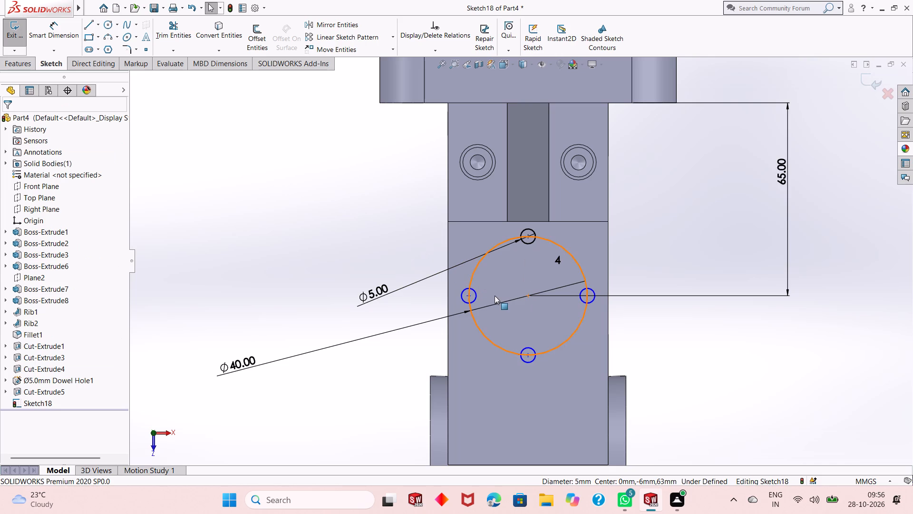
# Add a Coincident relation between the centre of the patterned circle on the negative X side and the 40 mm circle.
pyautogui.scroll(-5, 495, 296)
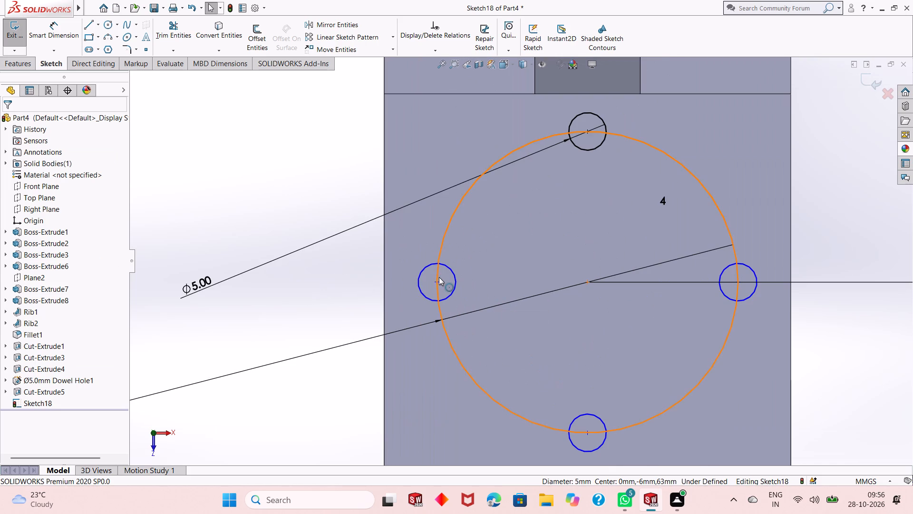
pyautogui.click(437, 281)
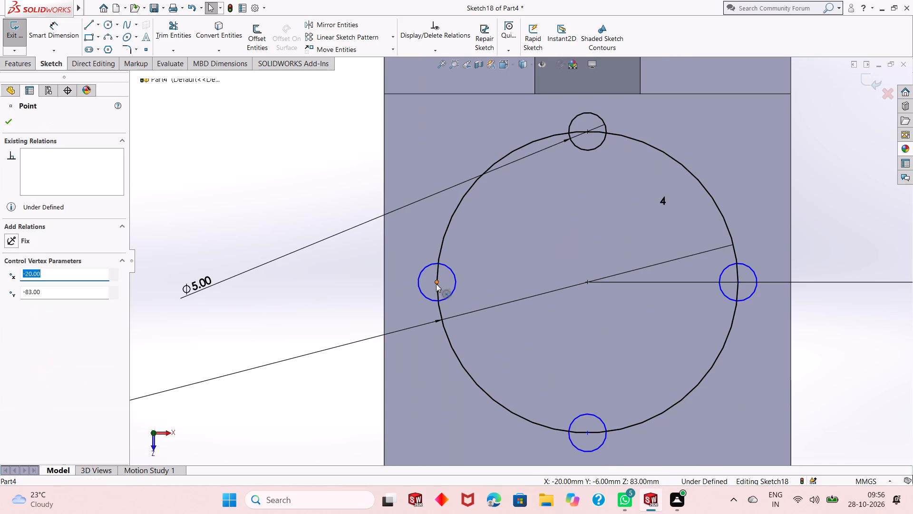
pyautogui.keyDown('ctrl'); pyautogui.click(438, 307); pyautogui.keyUp('ctrl')
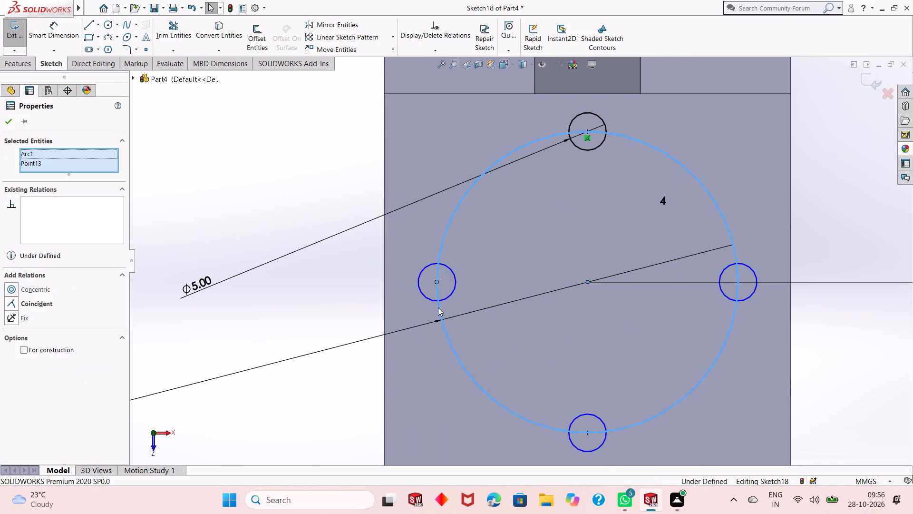
pyautogui.click(480, 265)
pyautogui.press('Escape')
pyautogui.press('Escape')
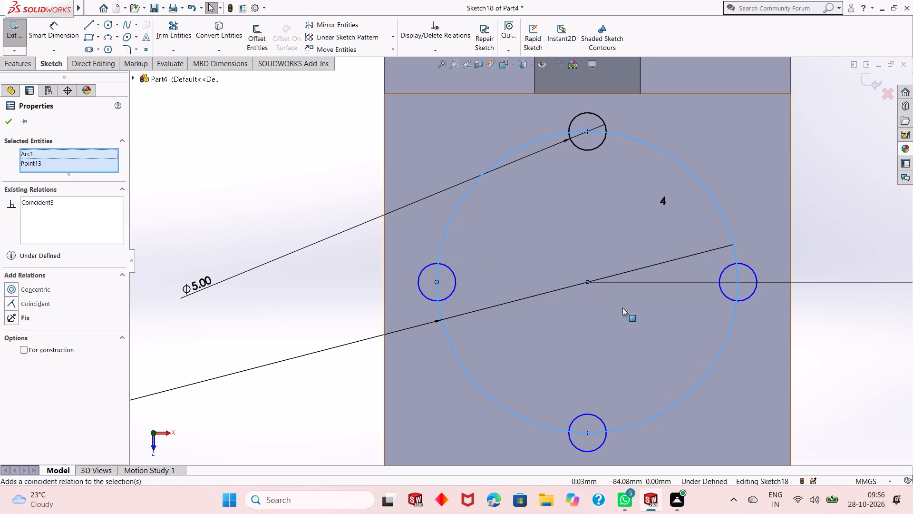
# Add a Coincident relation between the centre of the patterned circle on the positive X side and the 40 mm circle.
pyautogui.click(738, 280)
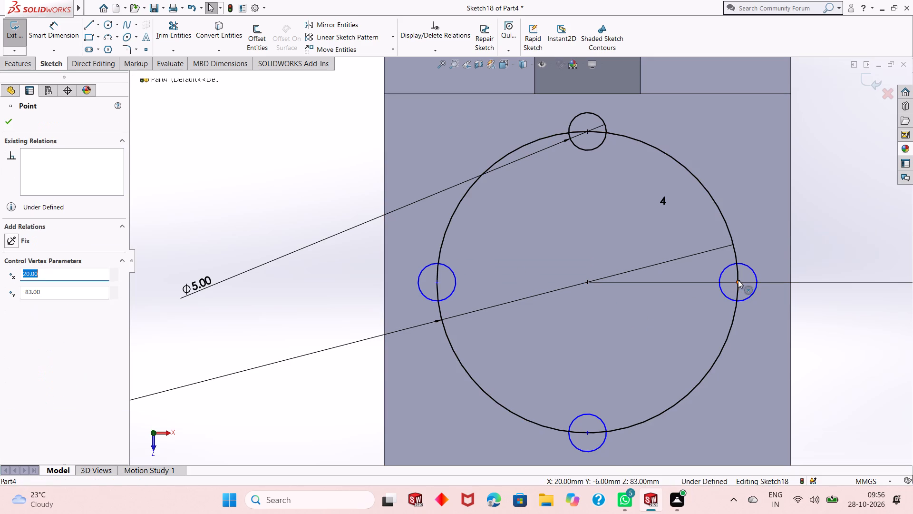
pyautogui.keyDown('ctrl'); pyautogui.click(735, 291); pyautogui.keyUp('ctrl')
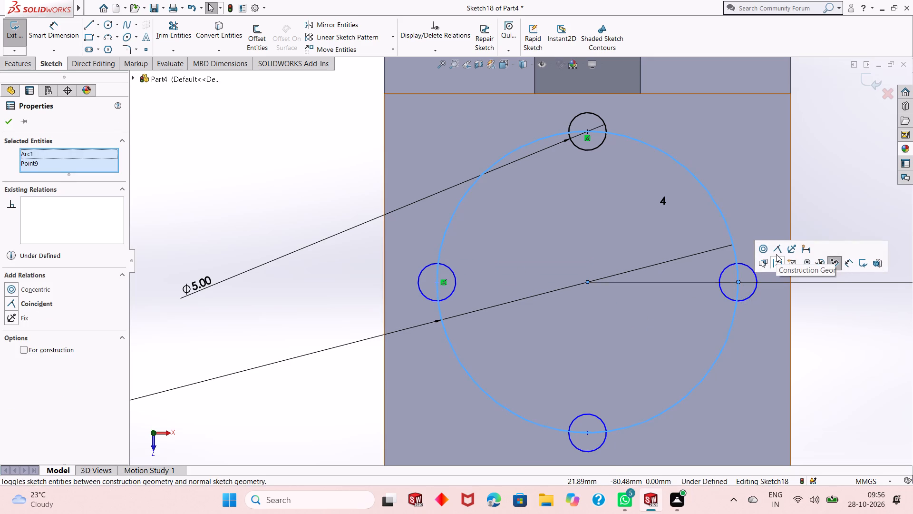
pyautogui.click(776, 254)
pyautogui.press('Escape')
pyautogui.press('Escape')
pyautogui.press('Escape')
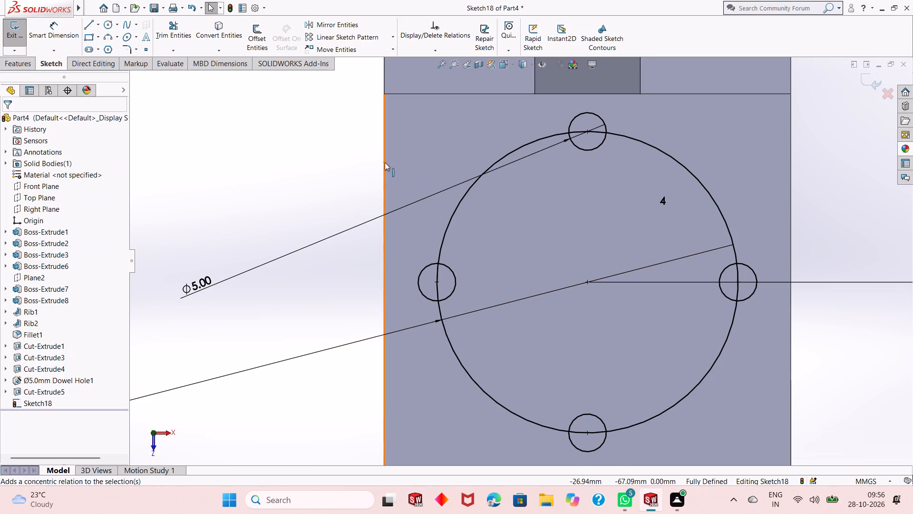
# Trim the inner halves of the four 5 mm circles and the 40 mm circle's arcs between them, leaving one outline with four outward lobes.
pyautogui.click(178, 29)
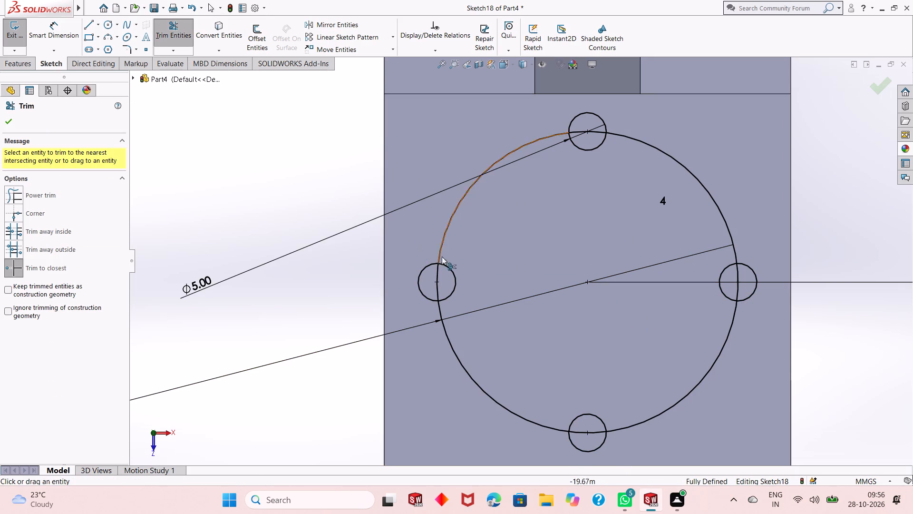
pyautogui.click(448, 267)
pyautogui.click(435, 271)
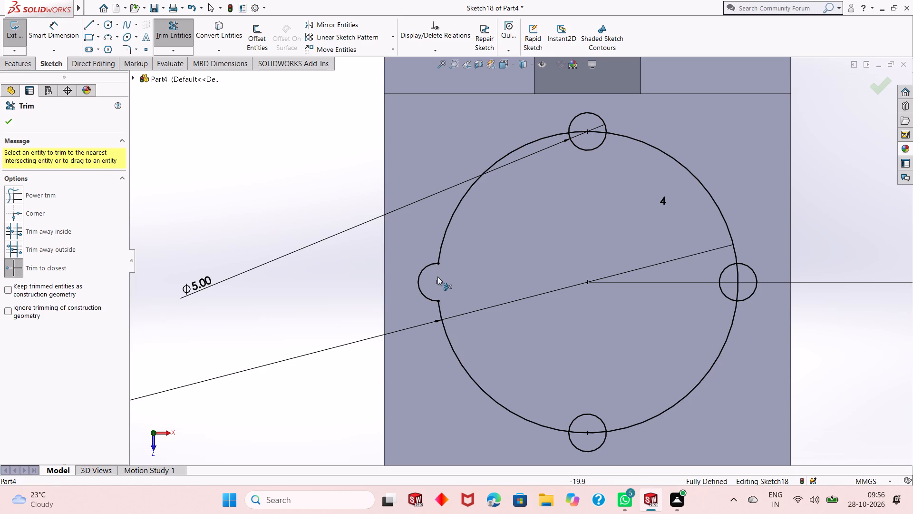
pyautogui.click(592, 152)
pyautogui.click(592, 134)
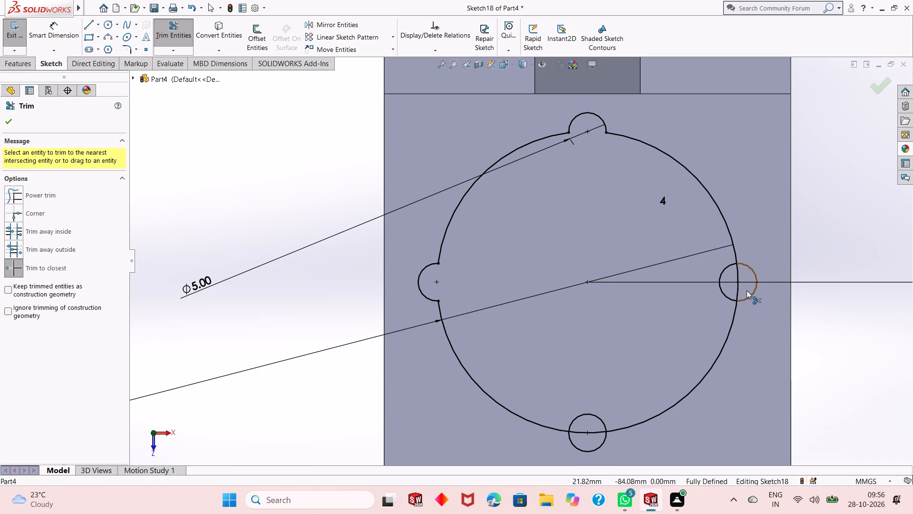
pyautogui.click(723, 293)
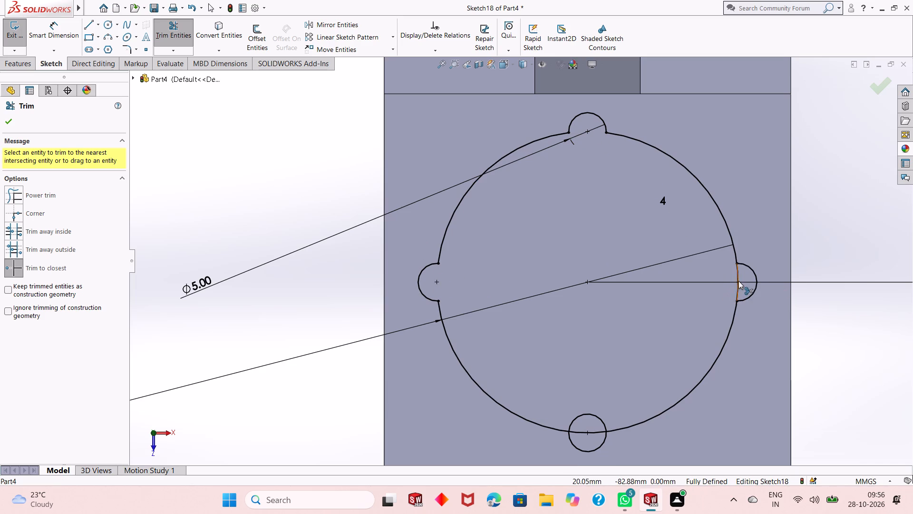
pyautogui.click(738, 281)
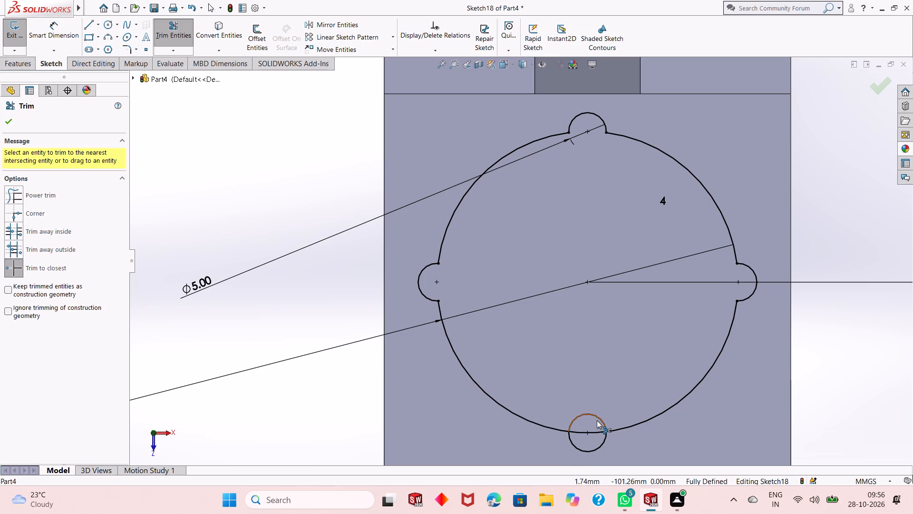
pyautogui.click(592, 415)
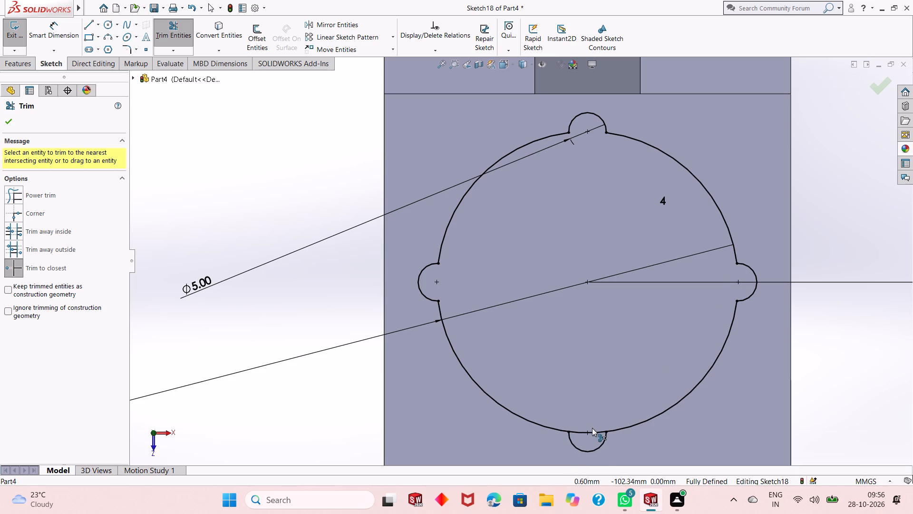
pyautogui.click(592, 431)
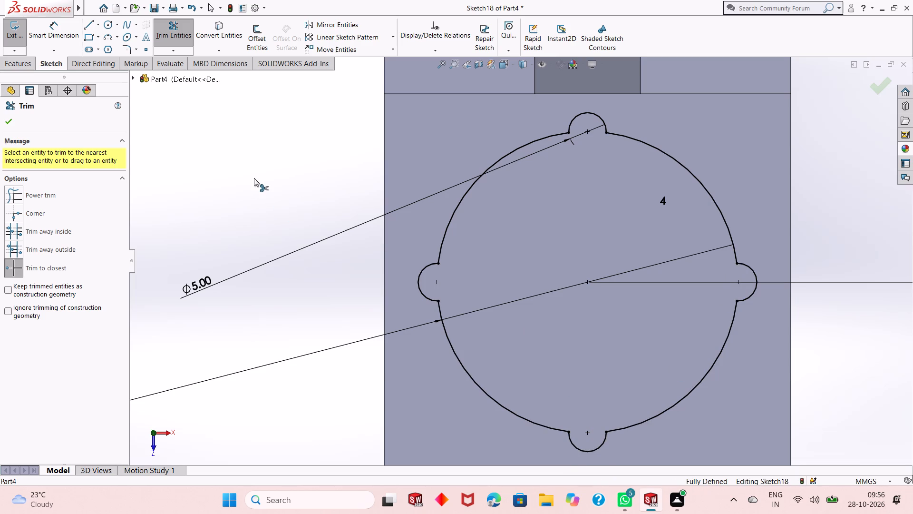
pyautogui.rightClick(251, 175)
pyautogui.click(266, 204)
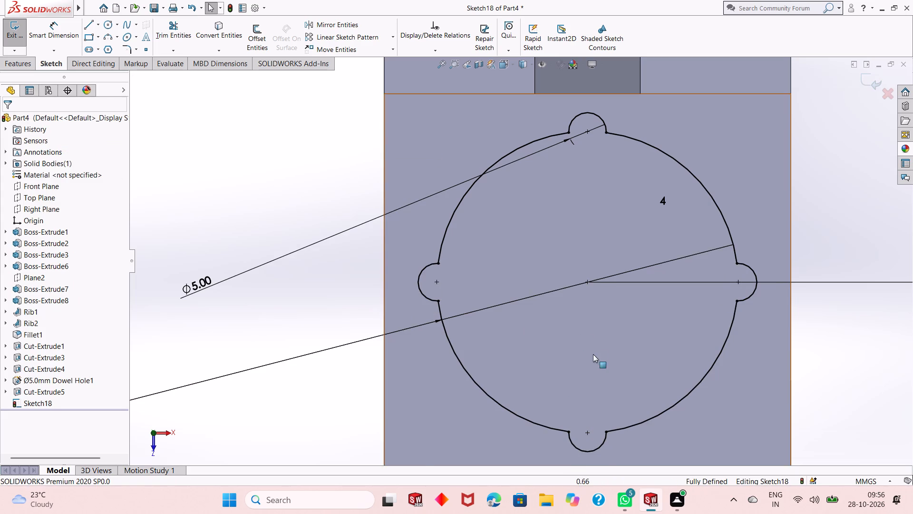
# Cut-extrude the four-lobed circular profile 5 mm deep into the arm's top face.
pyautogui.scroll(2, 598, 380)
pyautogui.moveTo(599, 384); pyautogui.dragTo(605, 354, button='middle')
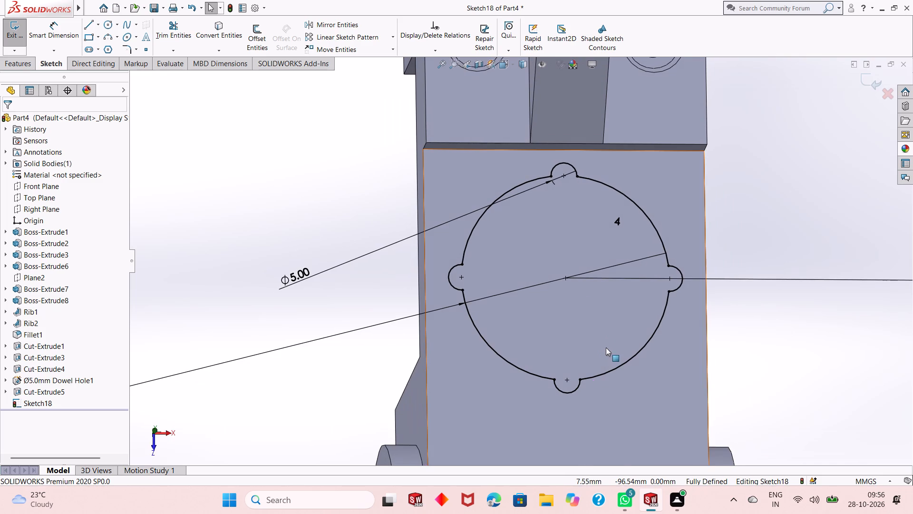
pyautogui.click(38, 67)
pyautogui.click(29, 67)
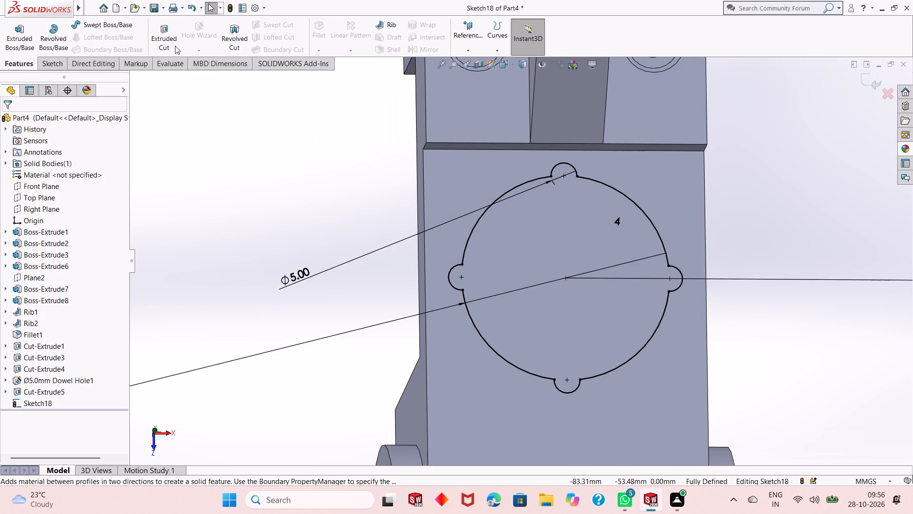
pyautogui.click(175, 46)
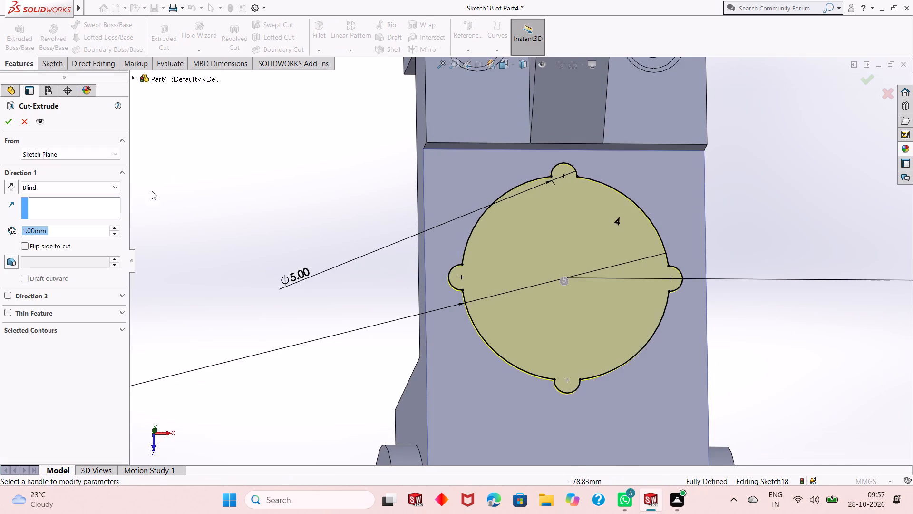
pyautogui.press('5')
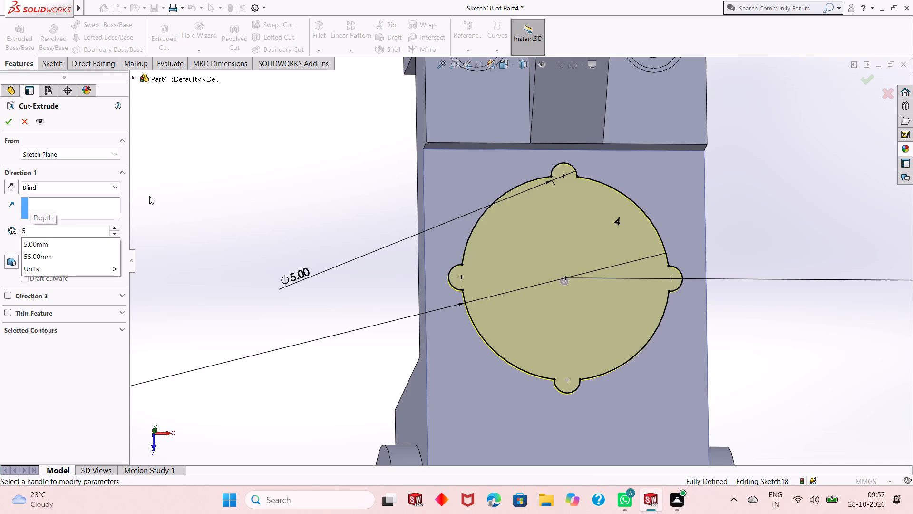
pyautogui.press('Return')
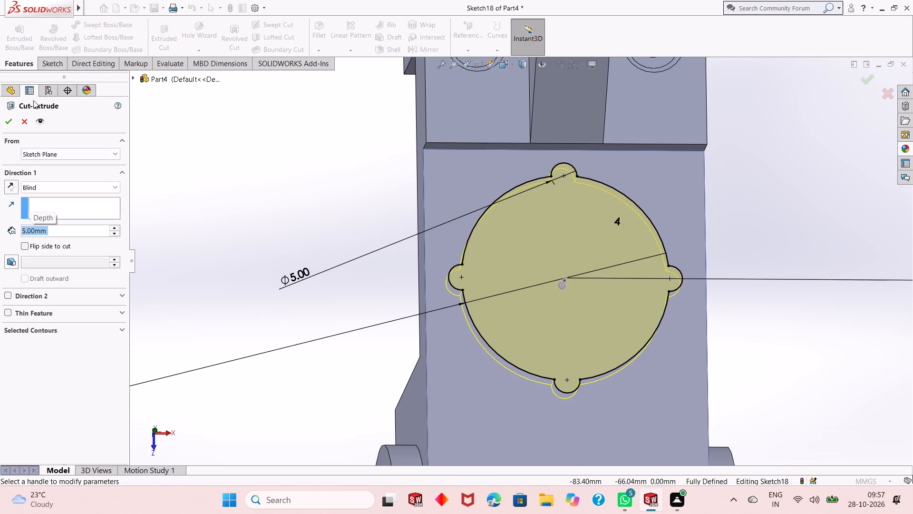
pyautogui.click(9, 126)
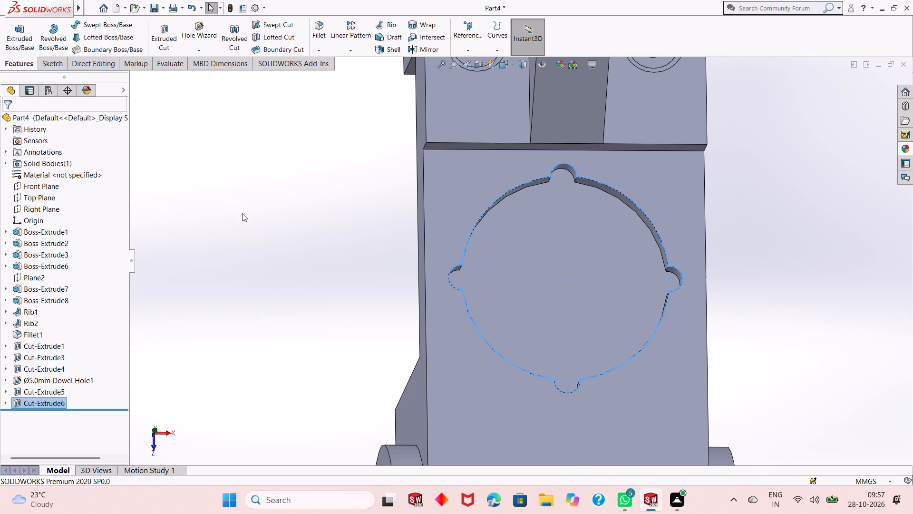
pyautogui.press('Escape')
# On the floor of the four-lobed pocket, sketch a circle about 18.5 mm in diameter, concentric with the pocket.
pyautogui.moveTo(560, 395); pyautogui.dragTo(567, 329, button='middle')
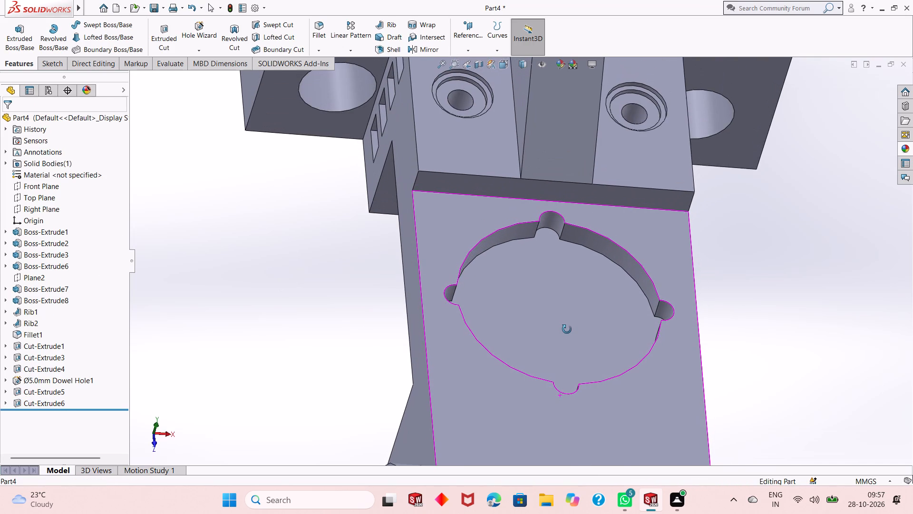
pyautogui.moveTo(567, 329); pyautogui.dragTo(583, 321, button='middle')
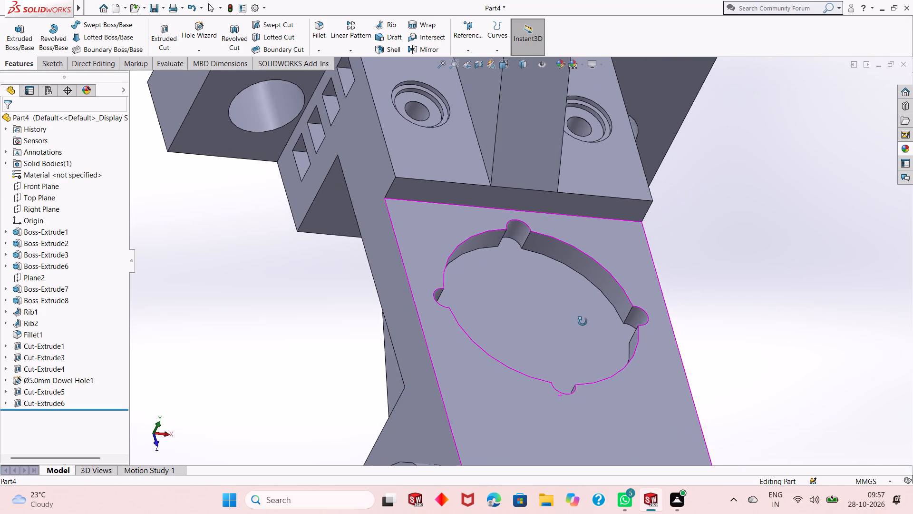
pyautogui.moveTo(583, 321); pyautogui.dragTo(597, 305, button='middle')
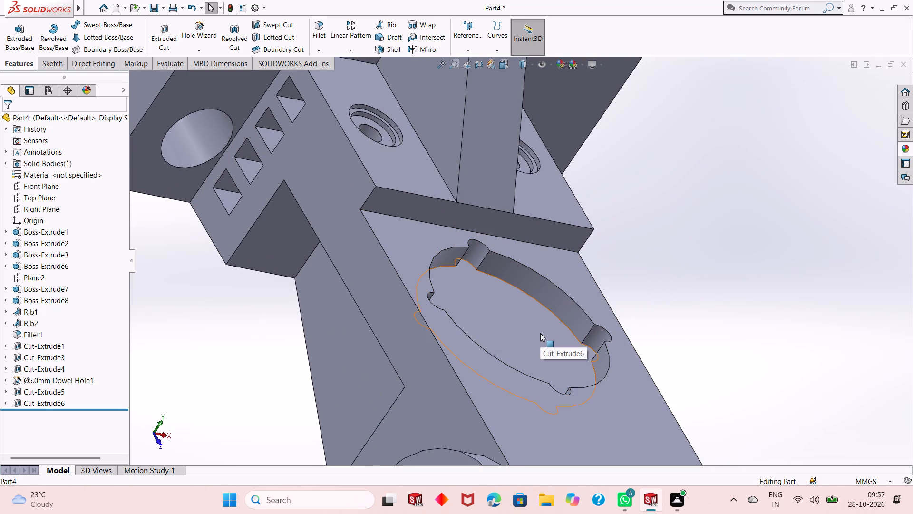
pyautogui.click(540, 333)
pyautogui.click(581, 308)
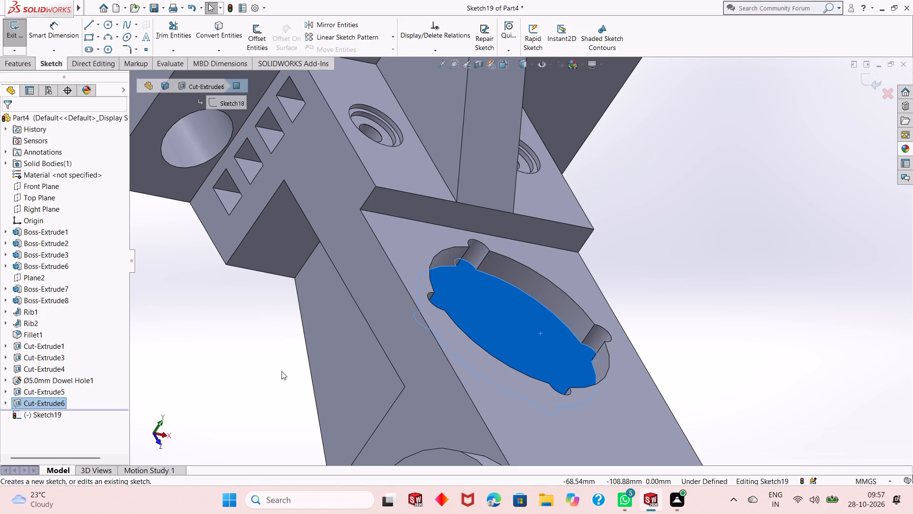
pyautogui.hotkey('ctrl', '8')
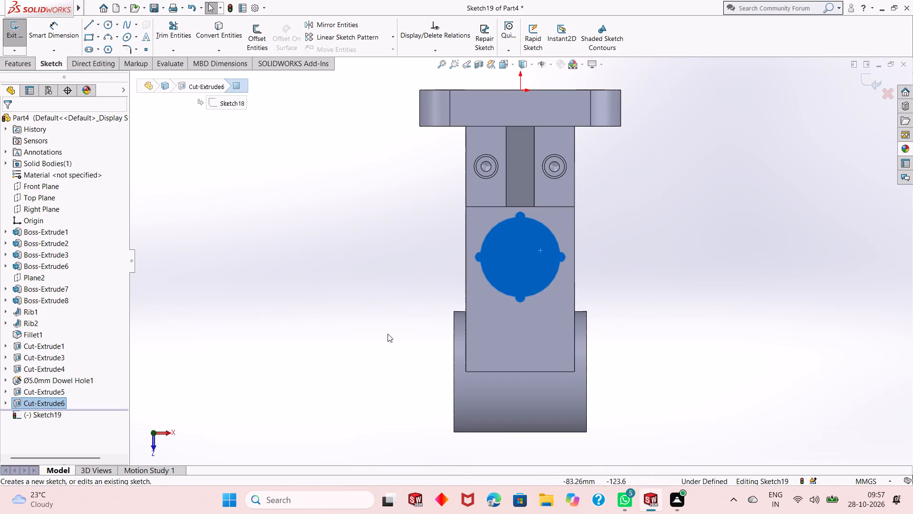
pyautogui.click(674, 189)
pyautogui.scroll(-2, 528, 216)
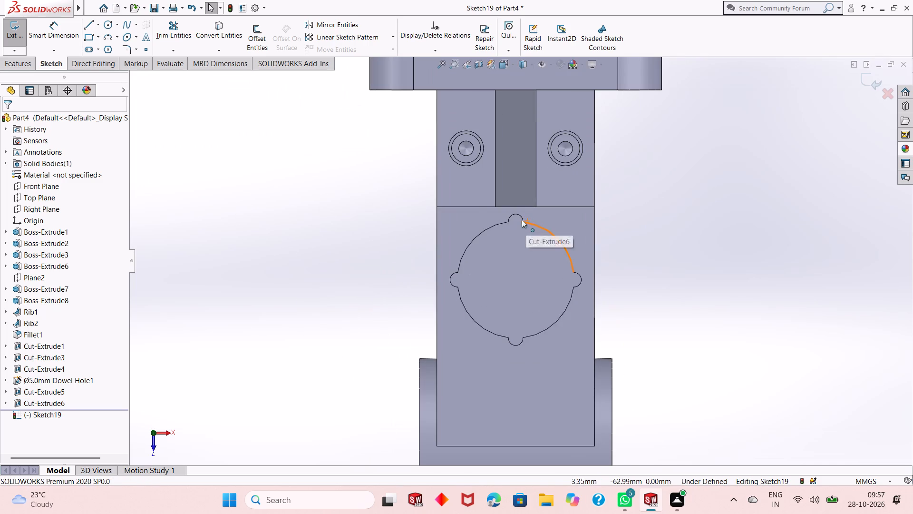
pyautogui.click(107, 25)
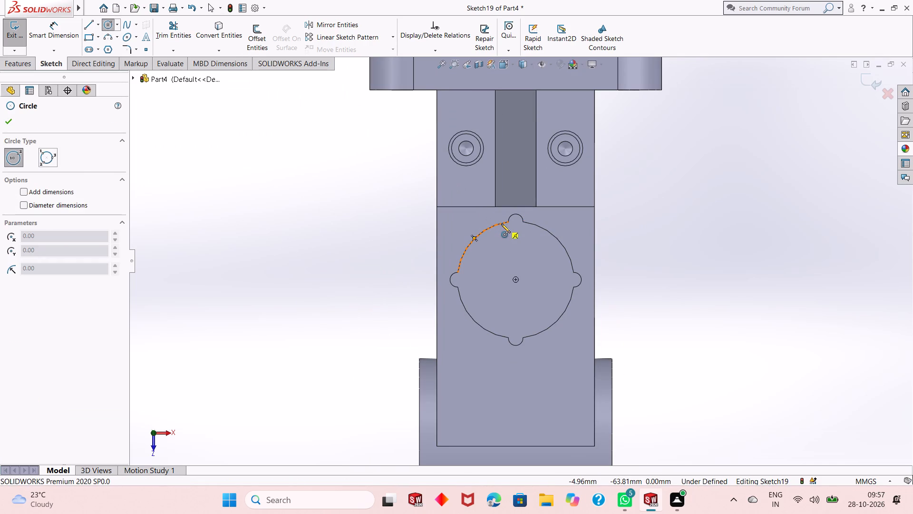
pyautogui.click(516, 280)
pyautogui.click(532, 258)
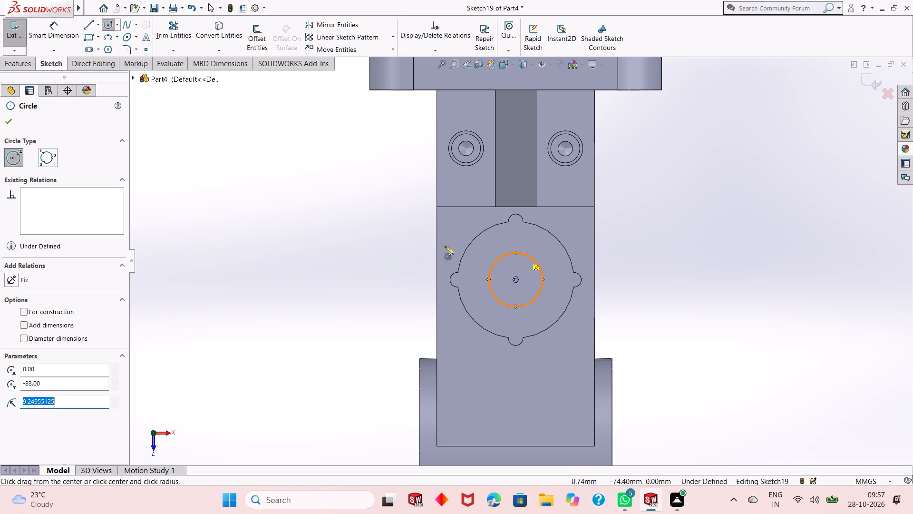
pyautogui.rightClick(282, 232)
pyautogui.click(297, 240)
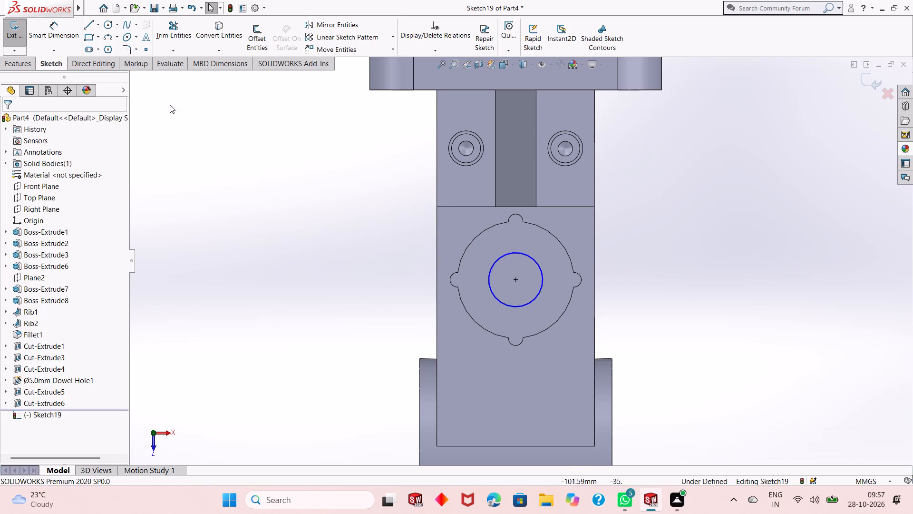
# Dimension the circle on the pocket floor to a 20 mm diameter.
pyautogui.click(72, 34)
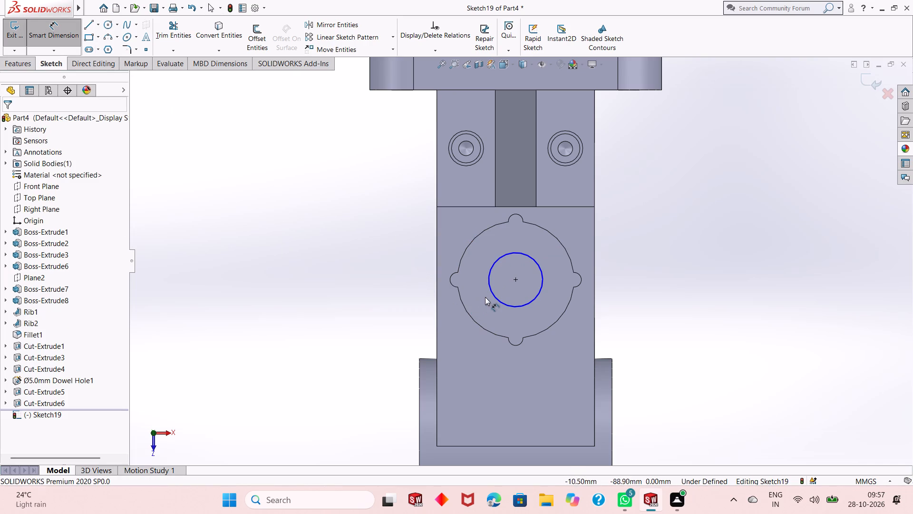
pyautogui.click(491, 295)
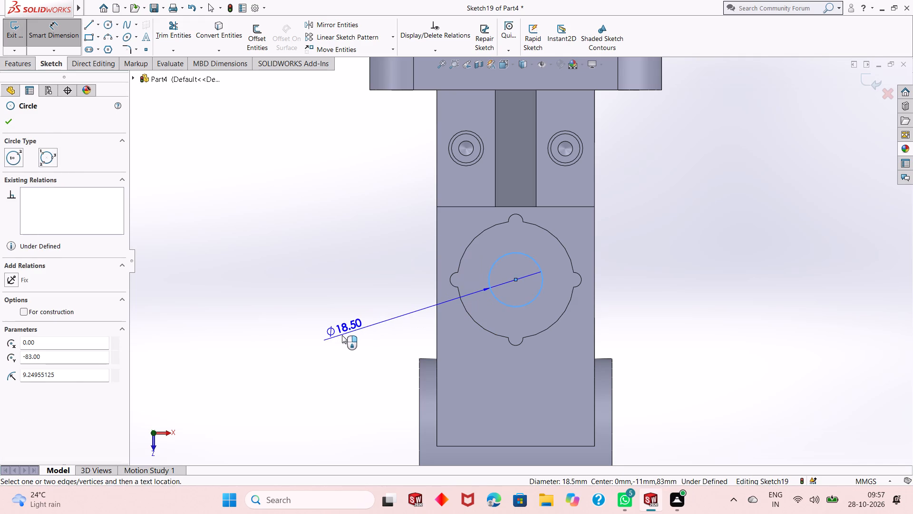
pyautogui.click(341, 335)
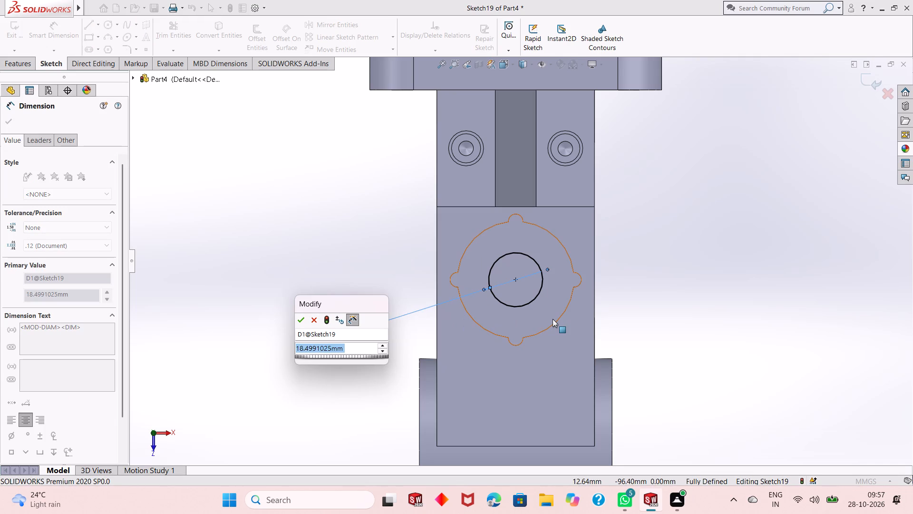
pyautogui.write('20')
pyautogui.press('Return')
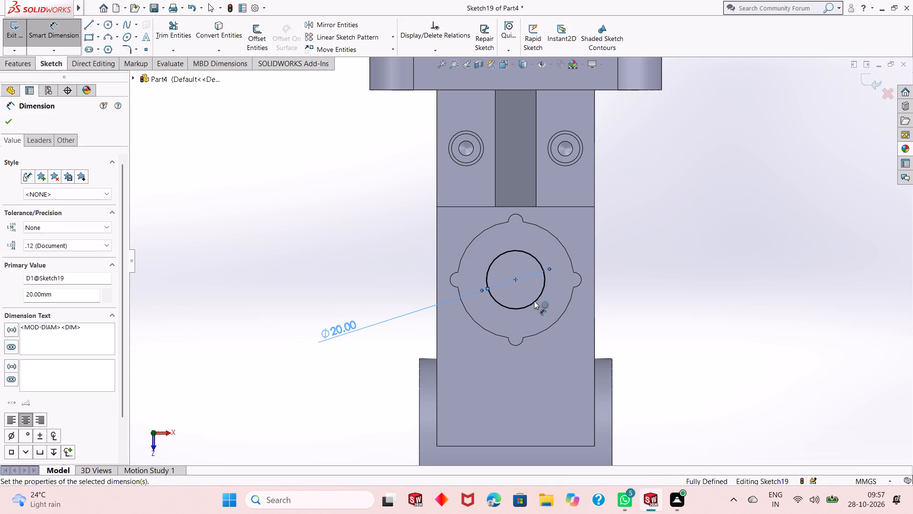
pyautogui.rightClick(265, 218)
pyautogui.click(287, 249)
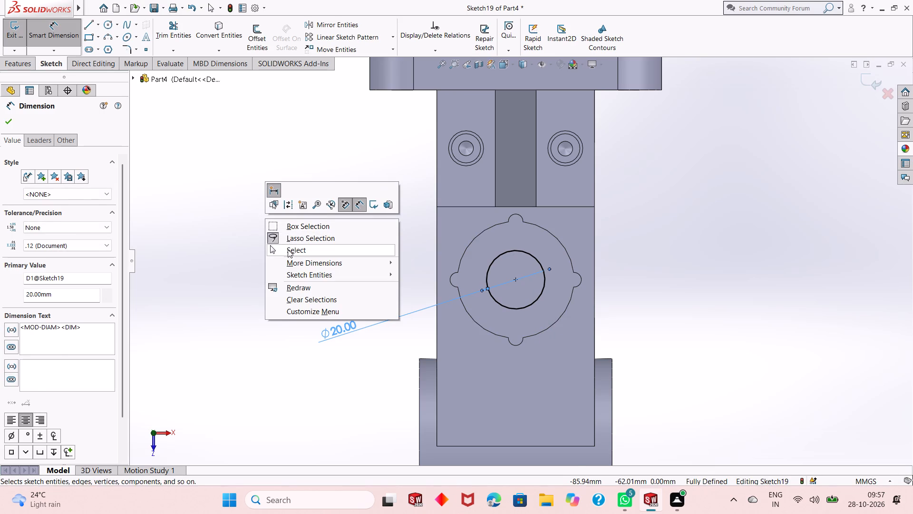
# Cut-extrude the 20 mm circle 3 mm deep into the floor of the four-lobed pocket.
pyautogui.click(13, 62)
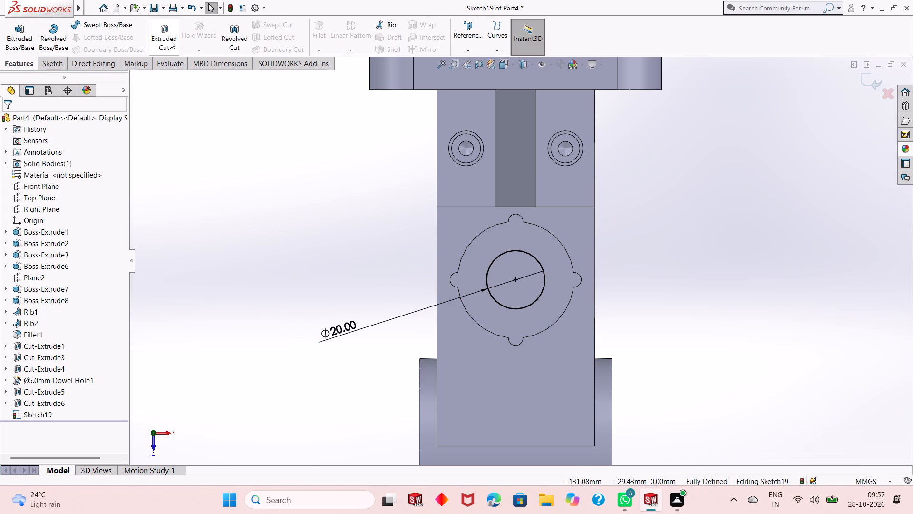
pyautogui.click(170, 40)
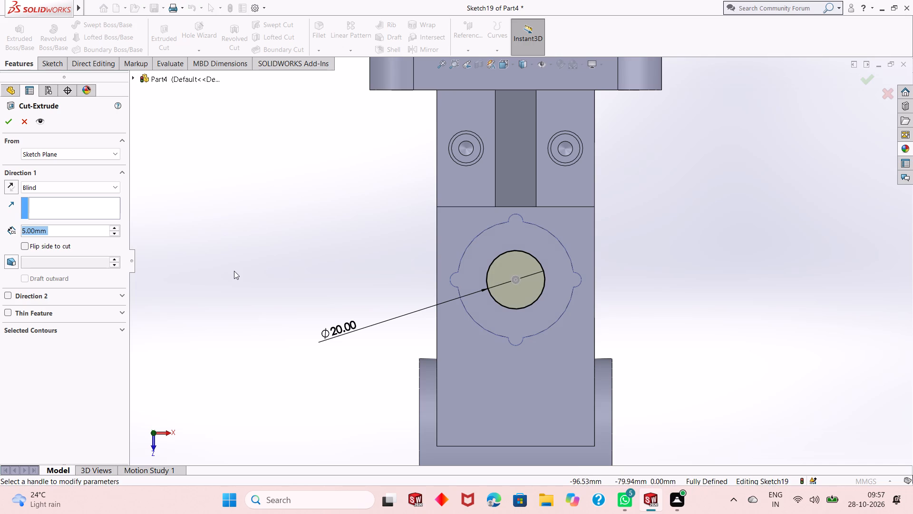
pyautogui.press('3')
pyautogui.press('Return')
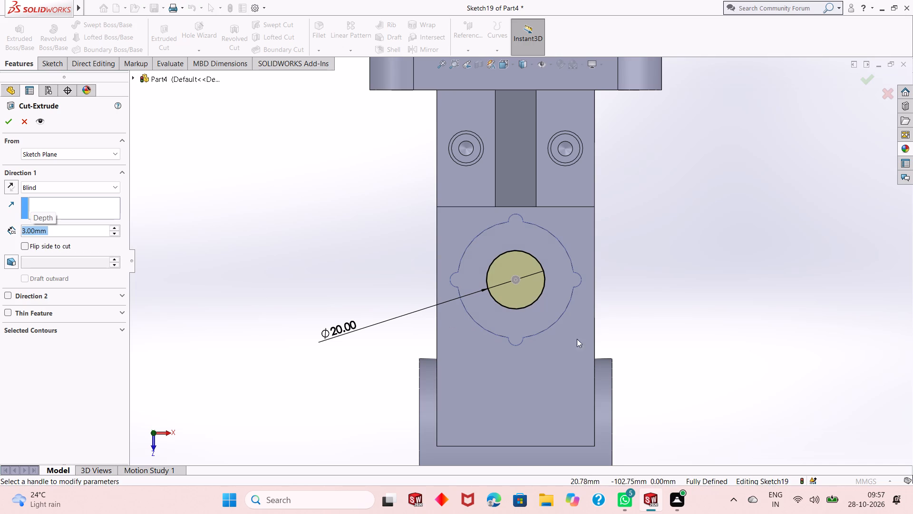
pyautogui.moveTo(530, 363); pyautogui.dragTo(534, 336, button='middle')
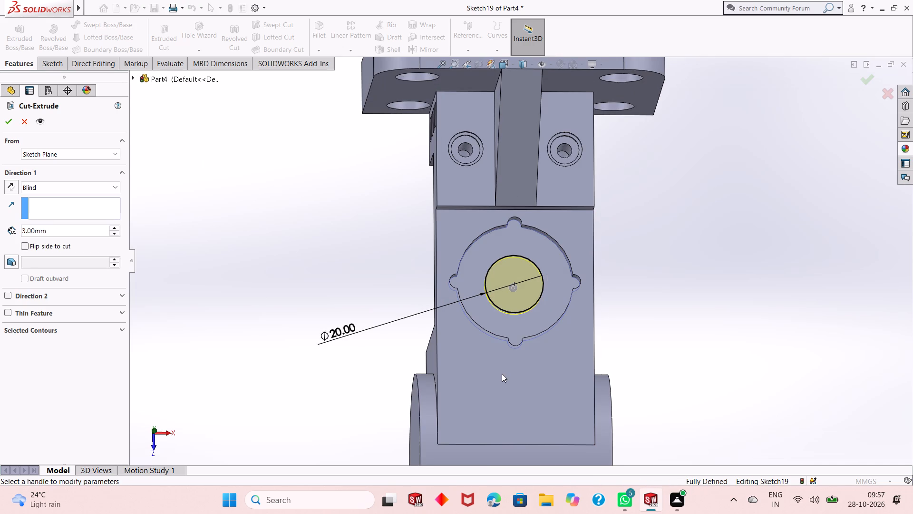
pyautogui.moveTo(502, 374); pyautogui.dragTo(515, 288, button='middle')
pyautogui.scroll(2, 471, 367)
pyautogui.scroll(-3, 487, 361)
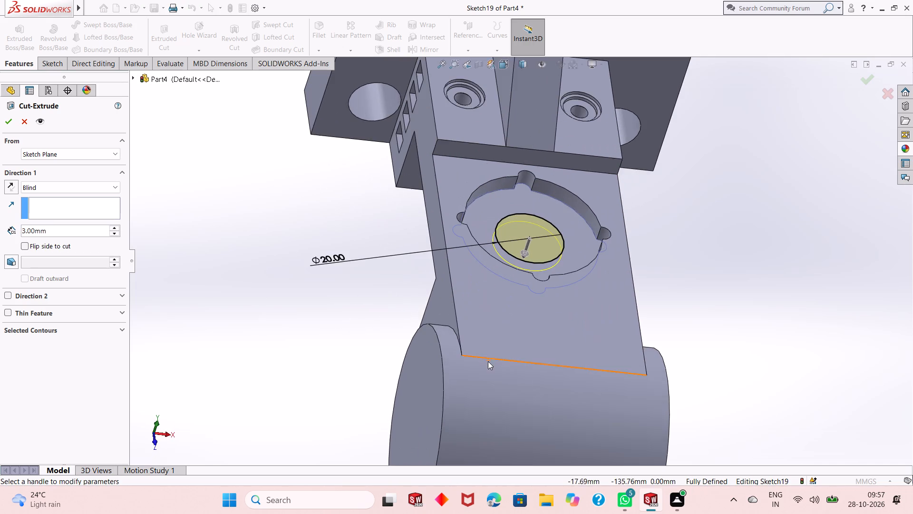
pyautogui.moveTo(488, 363); pyautogui.dragTo(531, 344, button='middle')
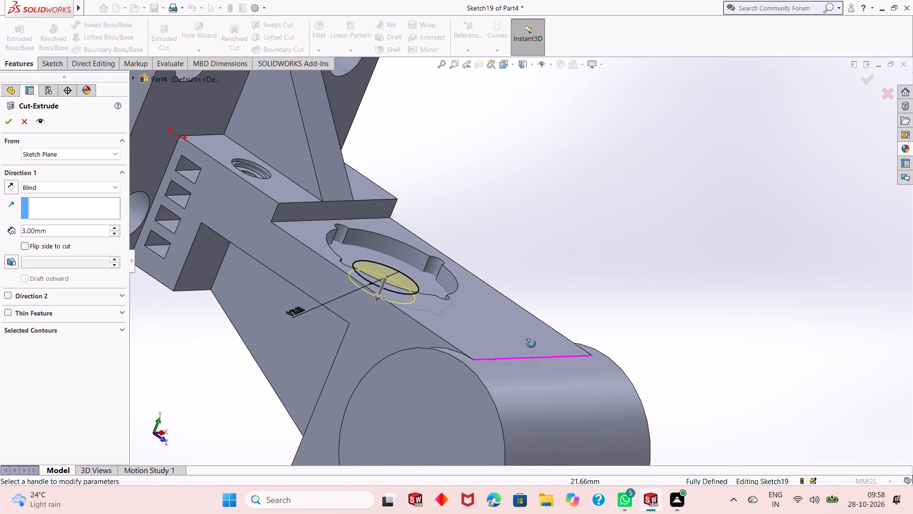
pyautogui.moveTo(531, 344); pyautogui.dragTo(534, 369, button='middle')
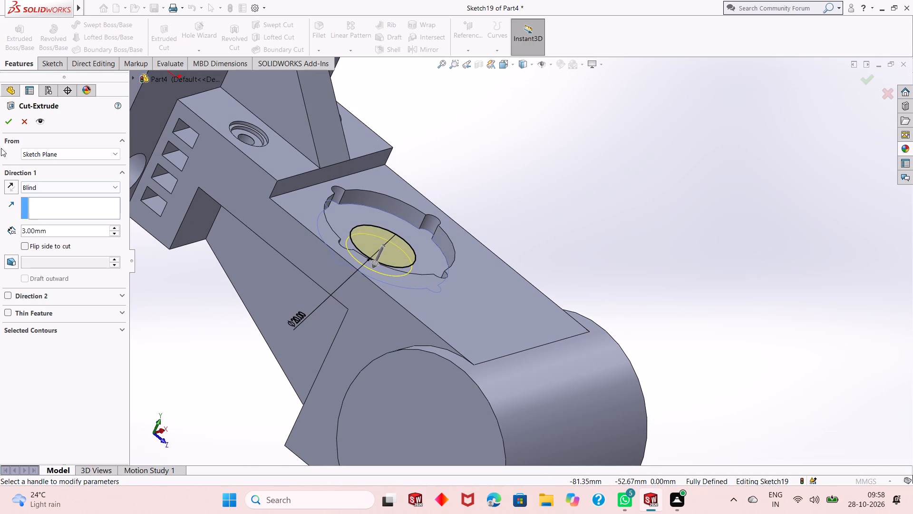
pyautogui.click(6, 118)
pyautogui.click(515, 205)
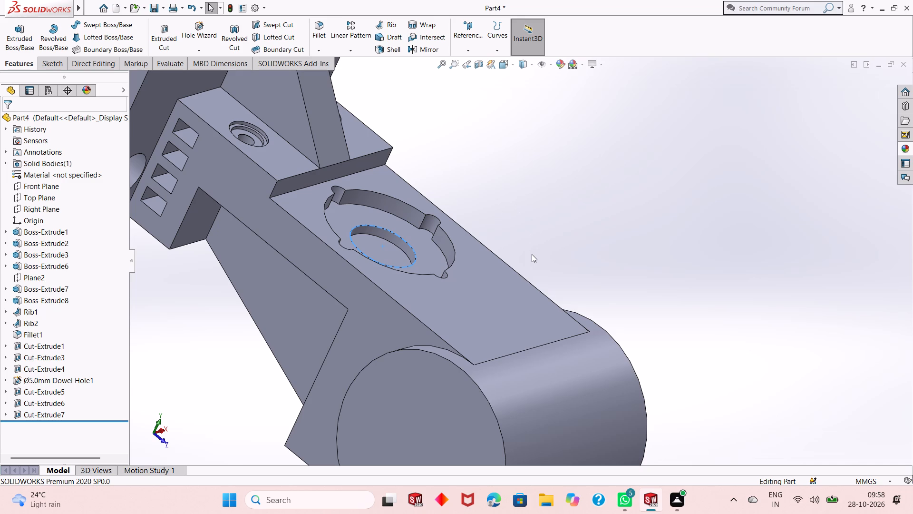
# Examine the stepped pocket in the arm and the surrounding plate, block, ribs and cylinder from several angles.
pyautogui.scroll(2, 483, 292)
pyautogui.scroll(-2, 329, 185)
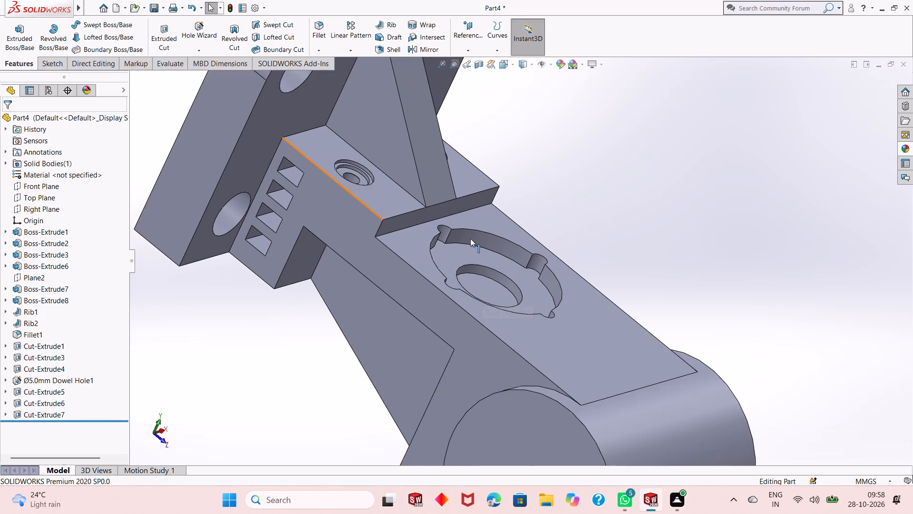
pyautogui.scroll(-2, 471, 242)
pyautogui.scroll(-1, 467, 297)
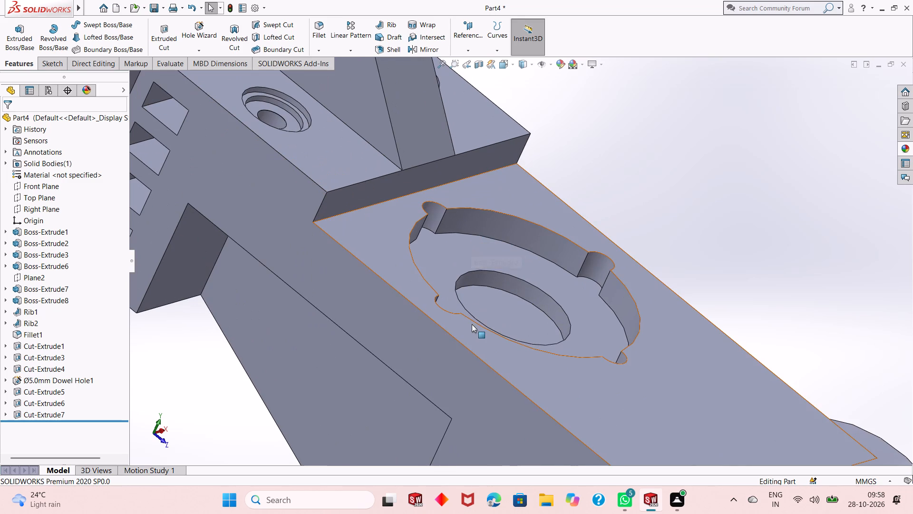
pyautogui.scroll(1, 472, 326)
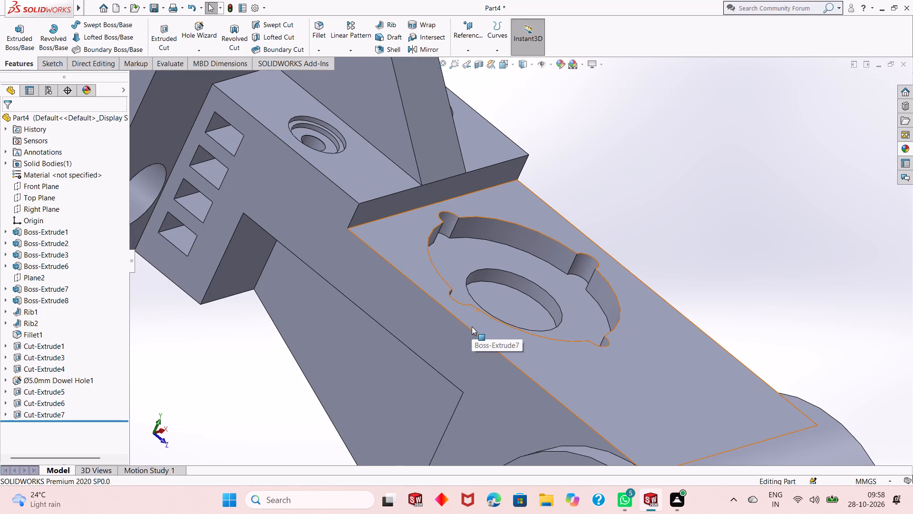
pyautogui.scroll(1, 472, 326)
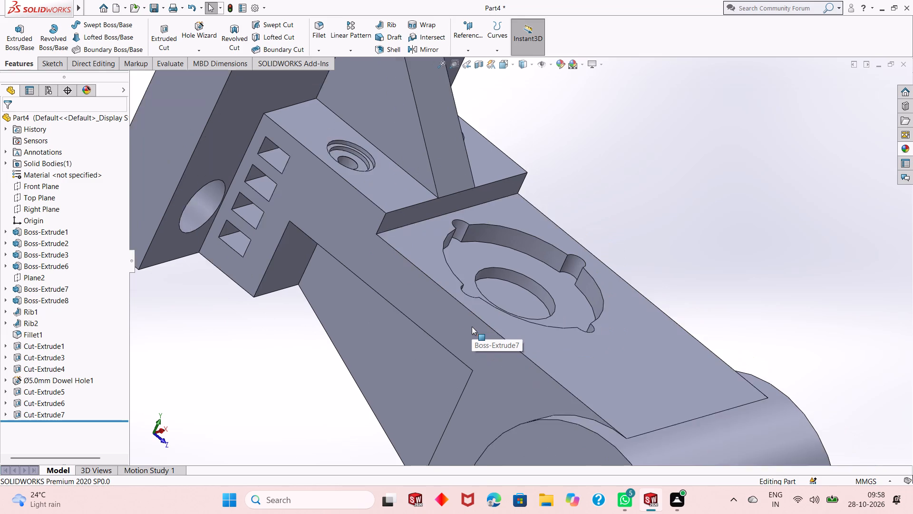
pyautogui.scroll(1, 472, 326)
pyautogui.scroll(1, 511, 326)
pyautogui.moveTo(610, 380); pyautogui.dragTo(589, 354, button='middle')
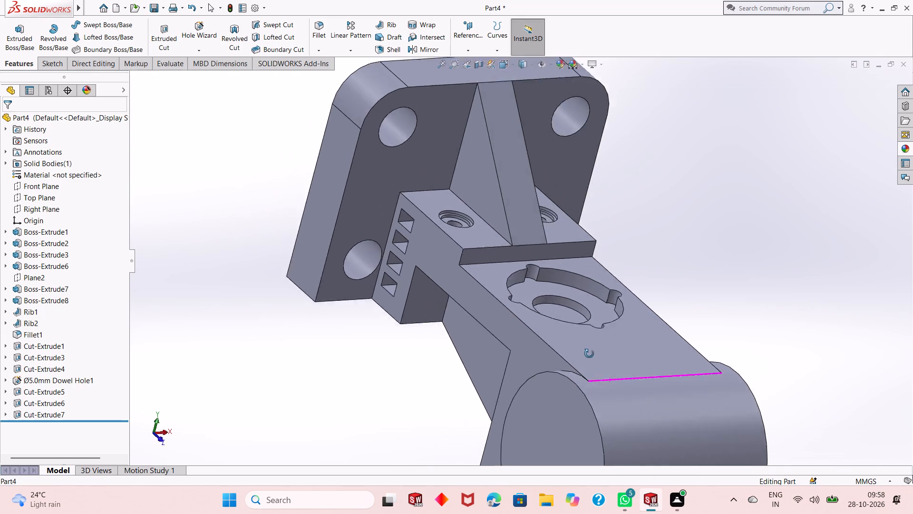
pyautogui.moveTo(589, 354); pyautogui.dragTo(597, 315, button='middle')
pyautogui.scroll(1, 602, 325)
pyautogui.moveTo(591, 376); pyautogui.dragTo(620, 355, button='middle')
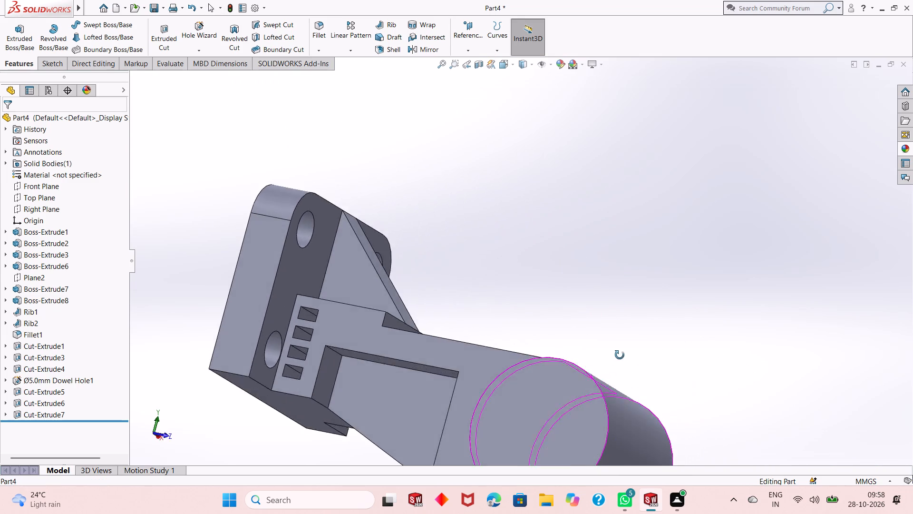
pyautogui.moveTo(620, 355); pyautogui.dragTo(622, 435, button='middle')
pyautogui.scroll(1, 622, 435)
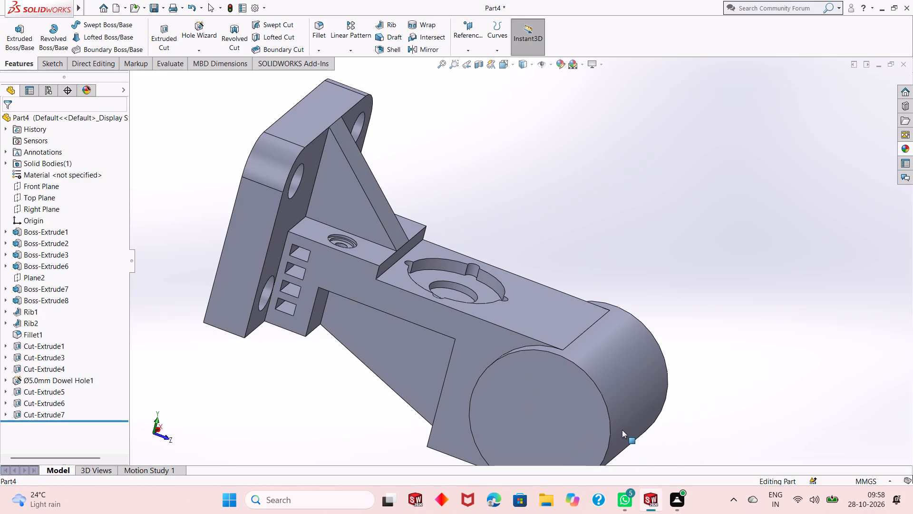
# On the arm's top face, sketch a corner rectangle about 20.9 mm wide and 60.5 mm long, extending past the cylinder's end.
pyautogui.click(560, 314)
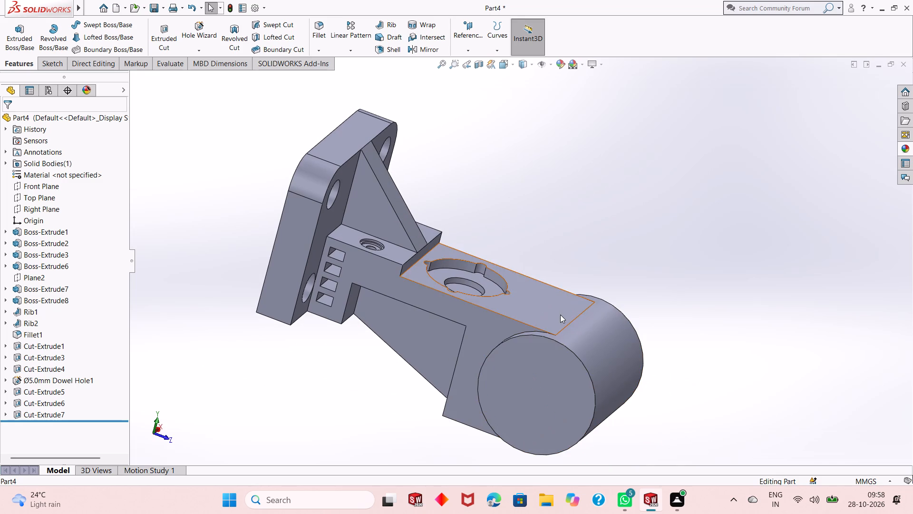
pyautogui.click(598, 287)
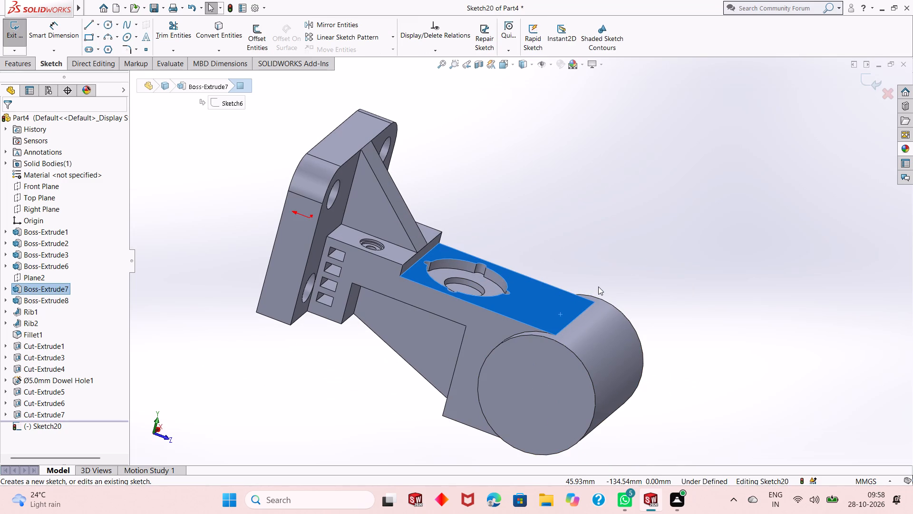
pyautogui.hotkey('ctrl', '8')
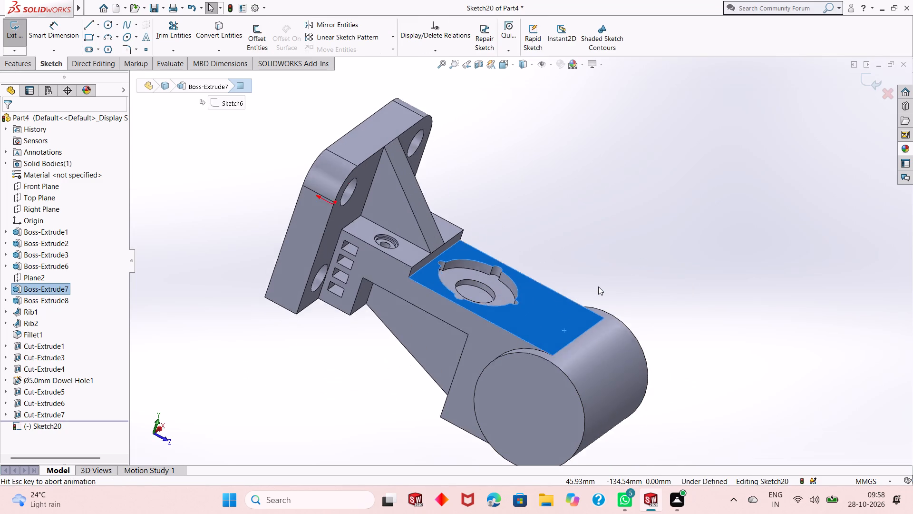
pyautogui.click(599, 286)
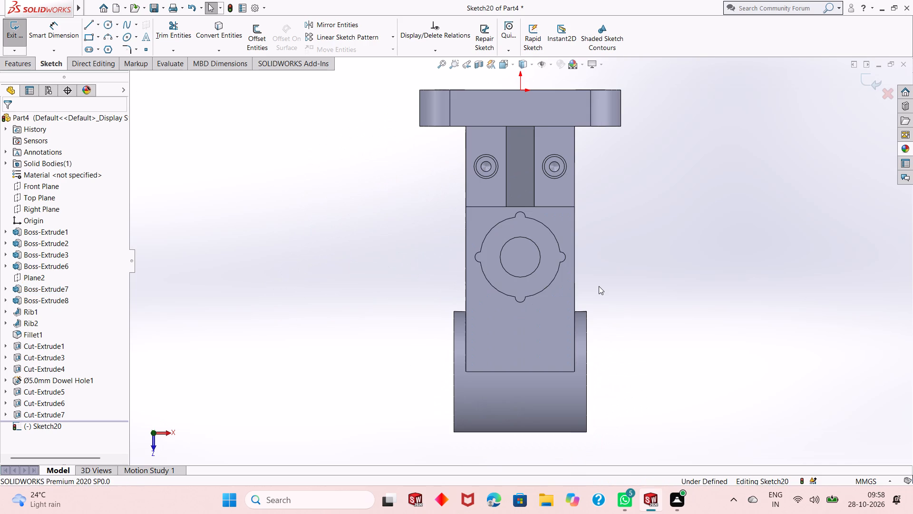
pyautogui.scroll(1, 556, 299)
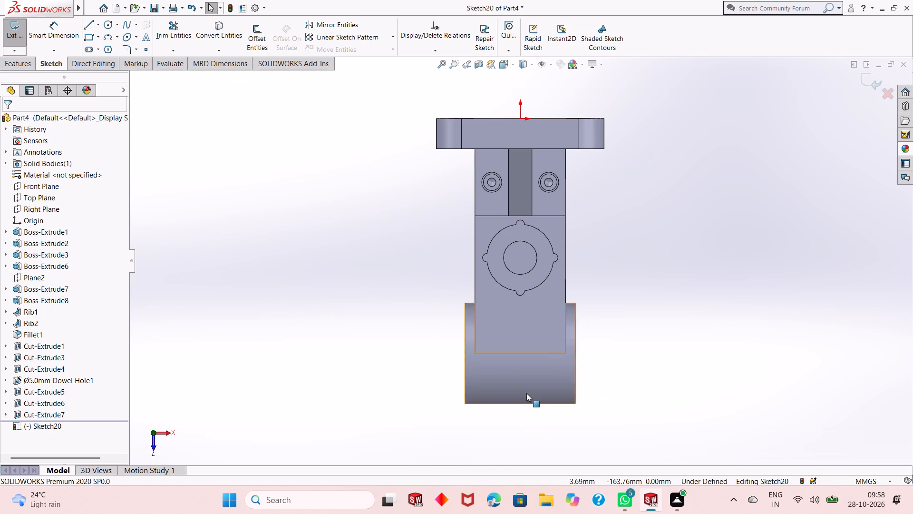
pyautogui.scroll(1, 526, 393)
pyautogui.scroll(-2, 526, 393)
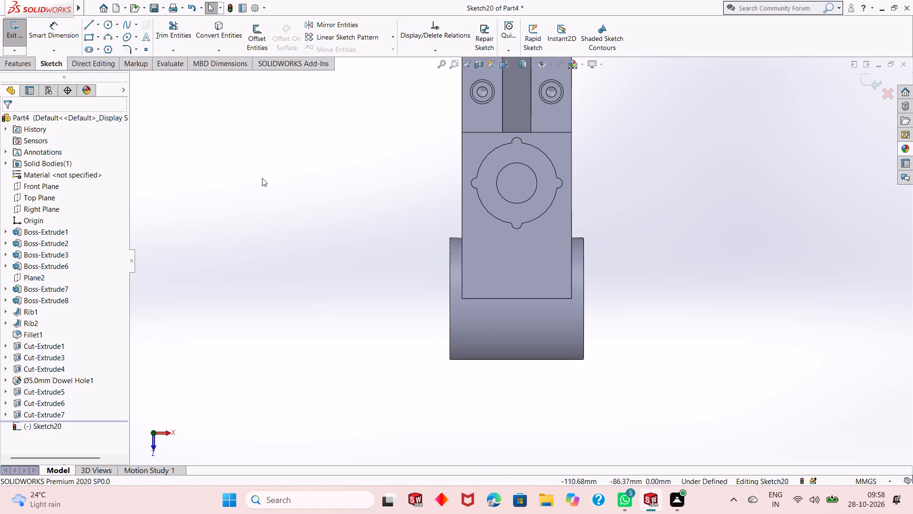
pyautogui.click(85, 36)
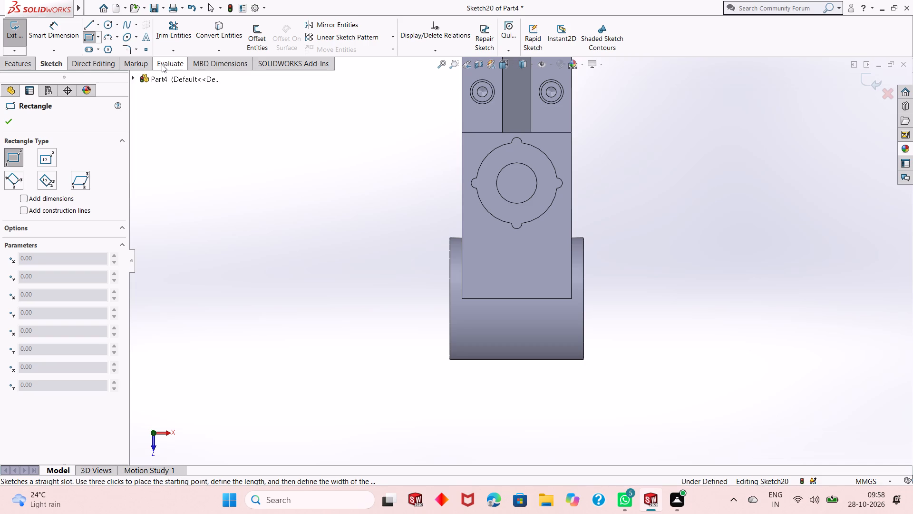
pyautogui.click(505, 276)
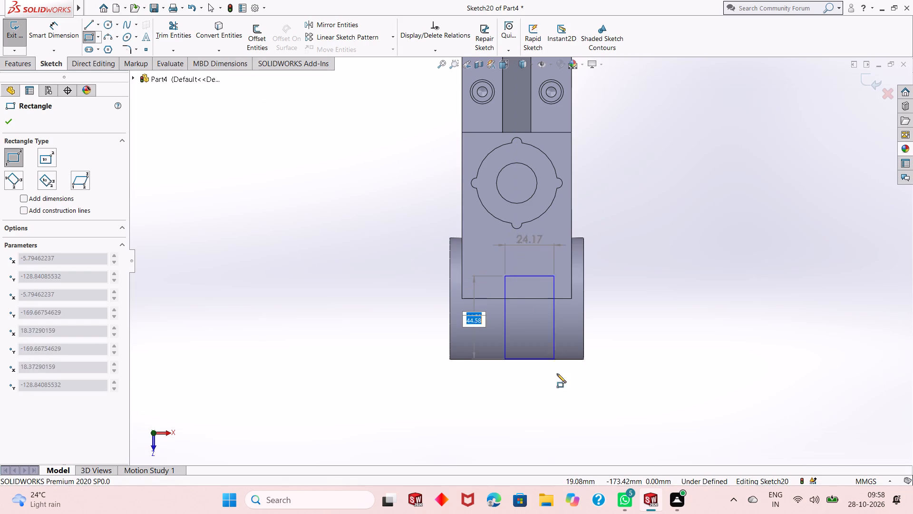
pyautogui.click(547, 399)
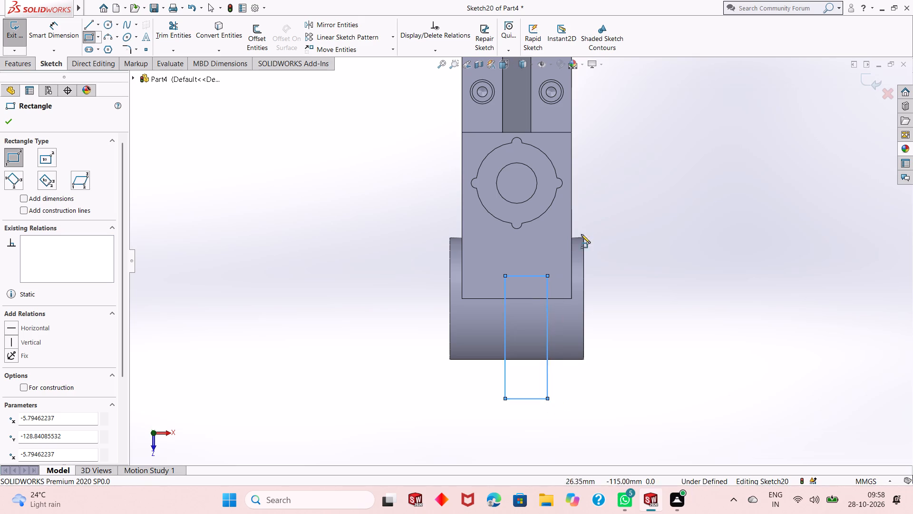
pyautogui.rightClick(233, 195)
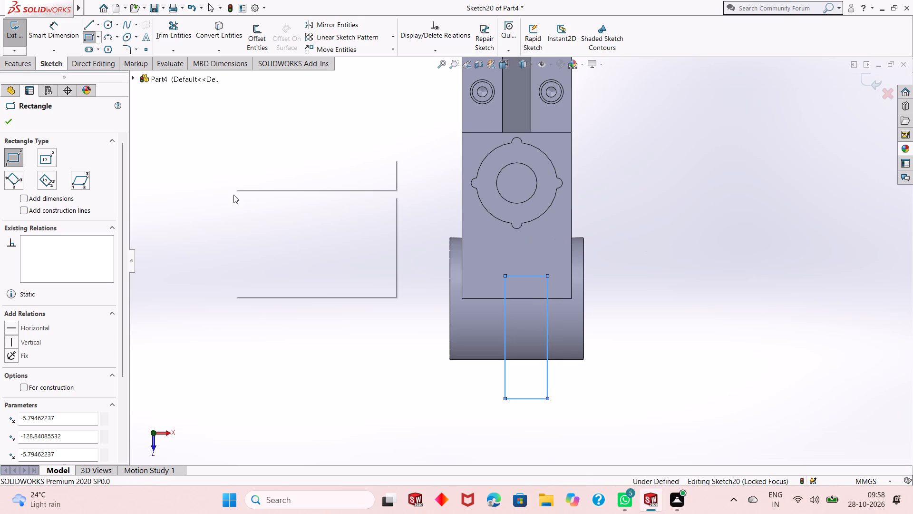
pyautogui.click(242, 200)
# Dimension the rectangle's width to 18 mm.
pyautogui.click(52, 34)
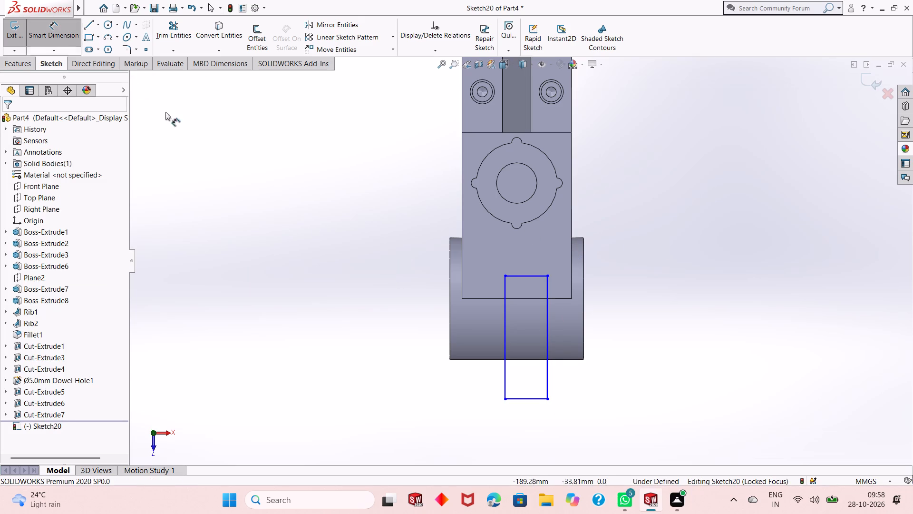
pyautogui.click(541, 400)
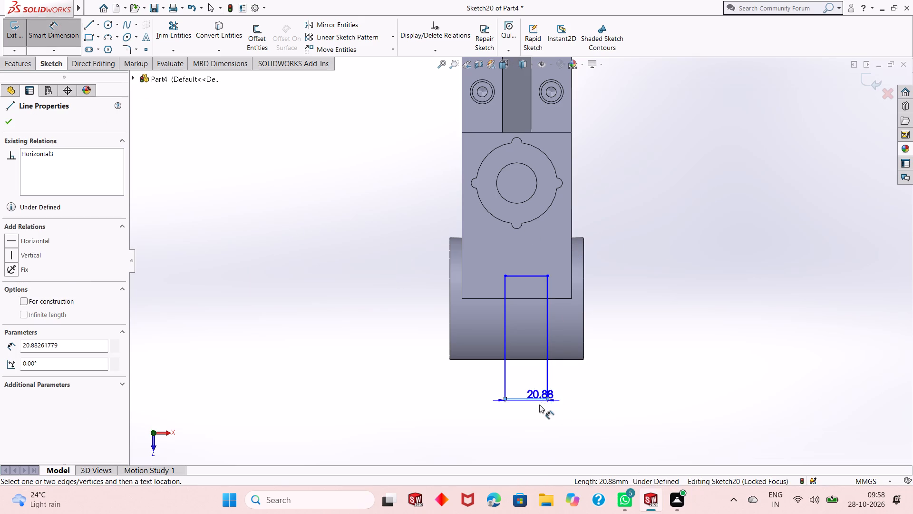
pyautogui.click(537, 431)
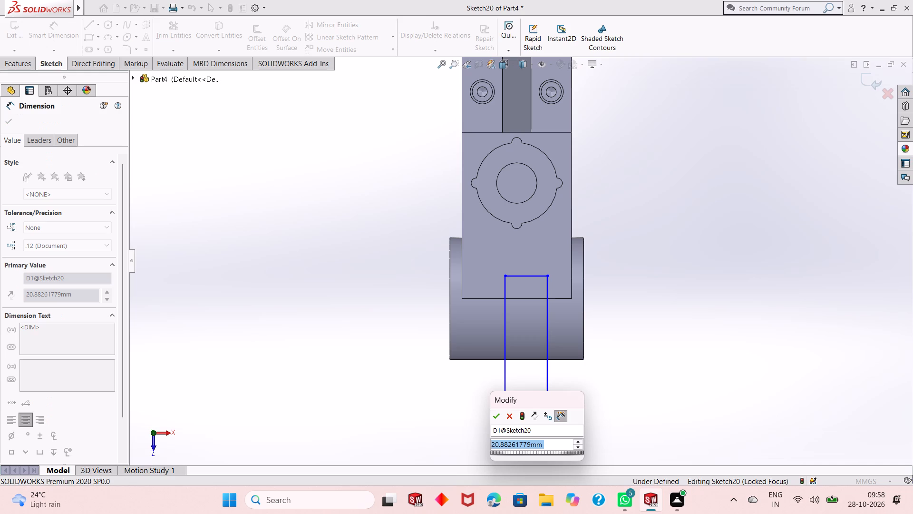
pyautogui.write('18')
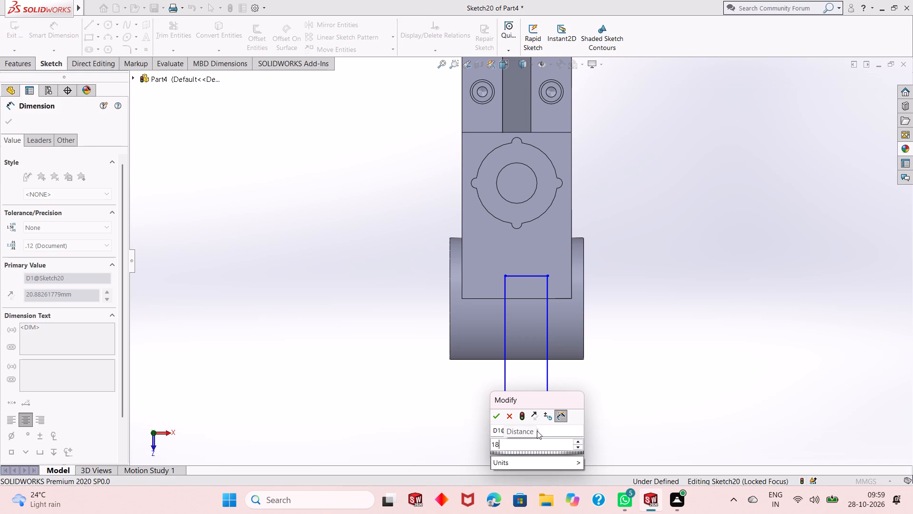
pyautogui.press('Return')
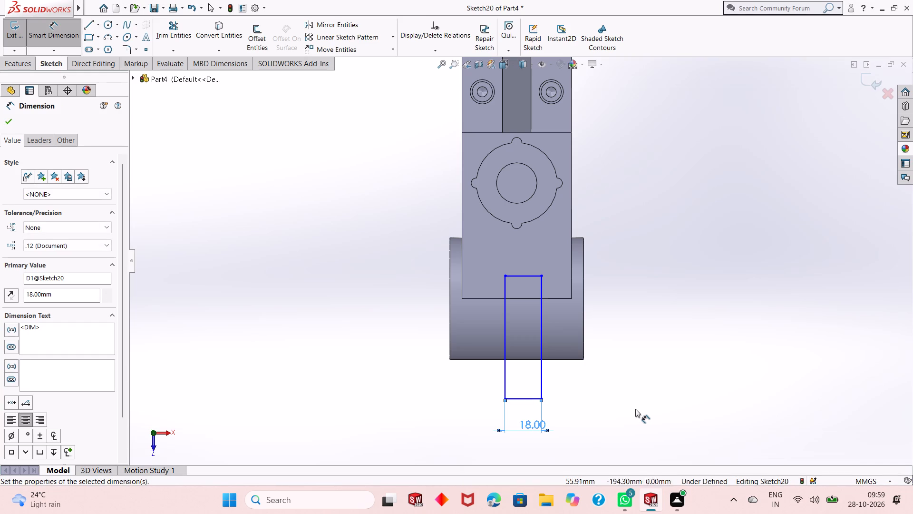
pyautogui.rightClick(698, 283)
pyautogui.click(712, 316)
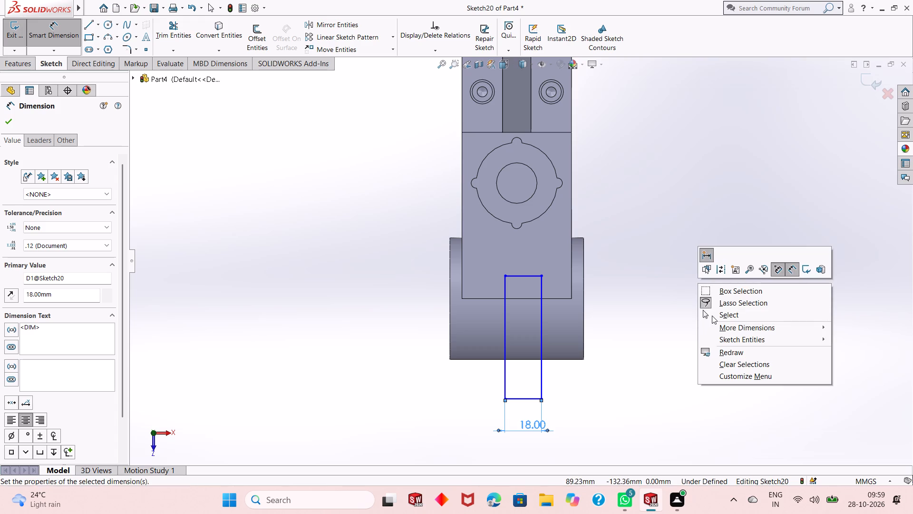
# Centre the rectangle on the part by adding a vertical relation between its inner edge's midpoint and the origin.
pyautogui.scroll(3, 560, 351)
pyautogui.scroll(-1, 513, 110)
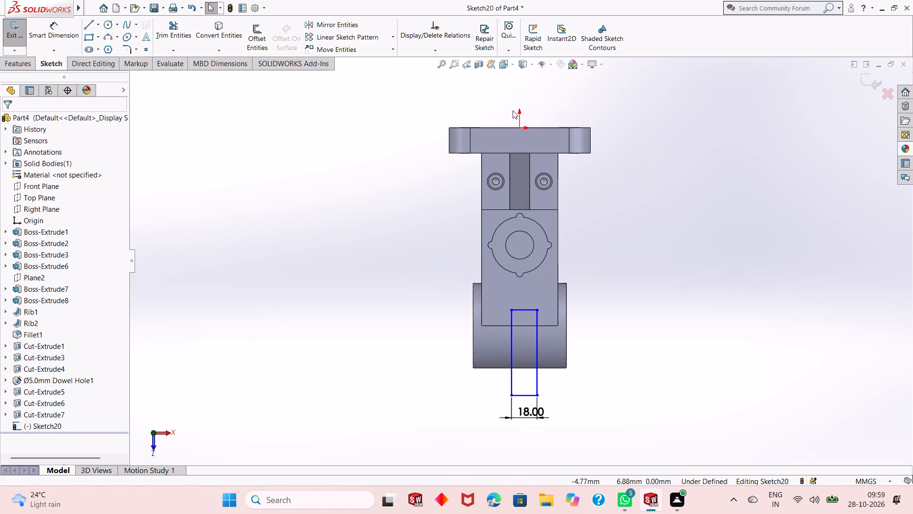
pyautogui.click(524, 312)
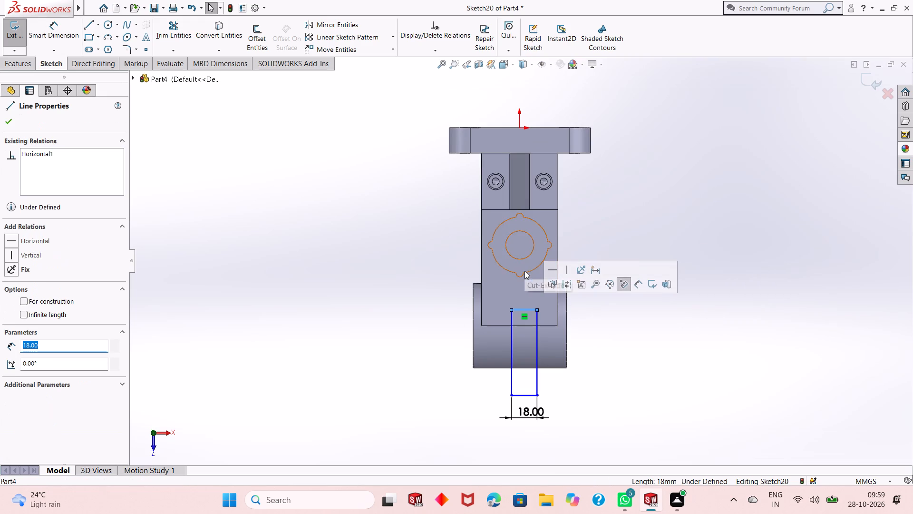
pyautogui.press('Escape')
pyautogui.press('Escape')
pyautogui.click(524, 310)
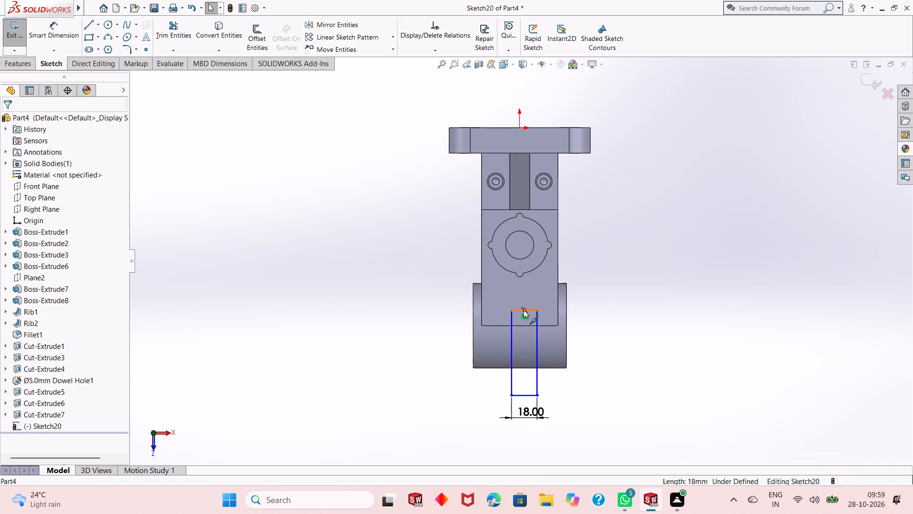
pyautogui.keyDown('ctrl'); pyautogui.click(519, 129); pyautogui.keyUp('ctrl')
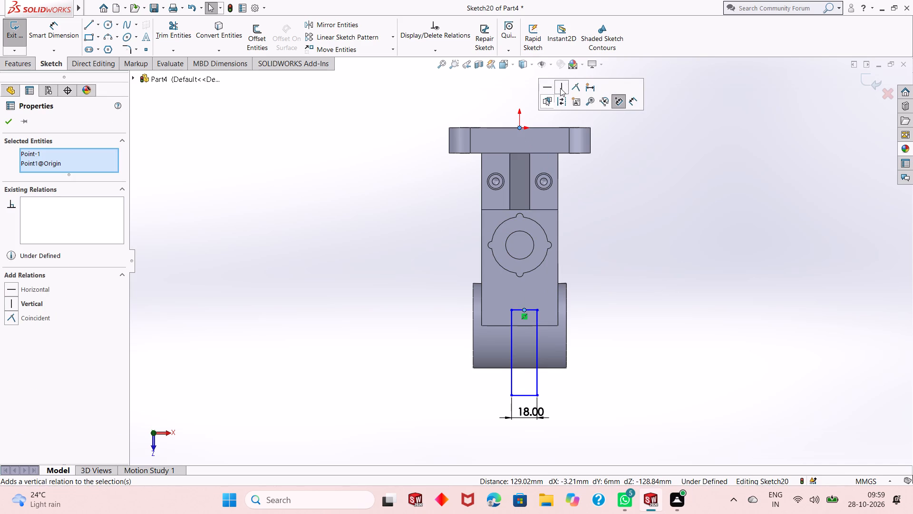
pyautogui.click(562, 87)
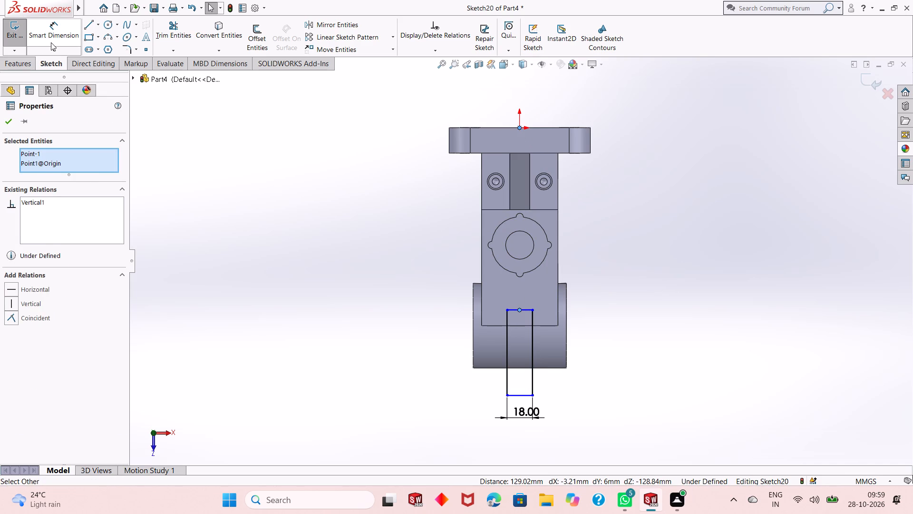
# Dimension the rectangle's inner edge 24 mm from the end edge of the arm's top face.
pyautogui.click(54, 42)
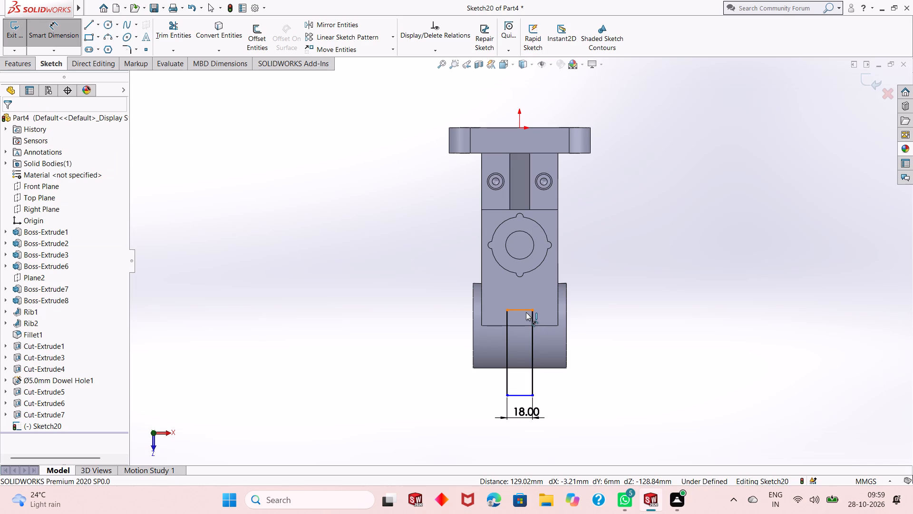
pyautogui.click(526, 312)
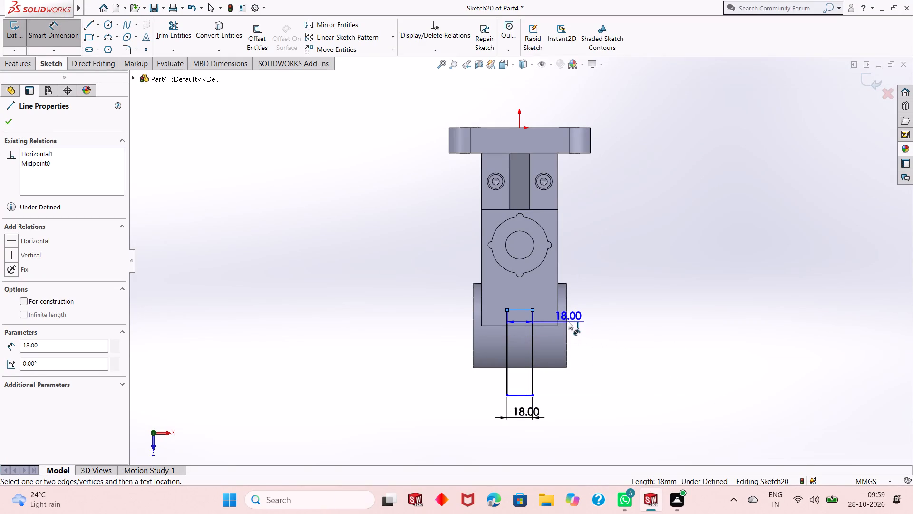
pyautogui.click(543, 325)
pyautogui.click(661, 326)
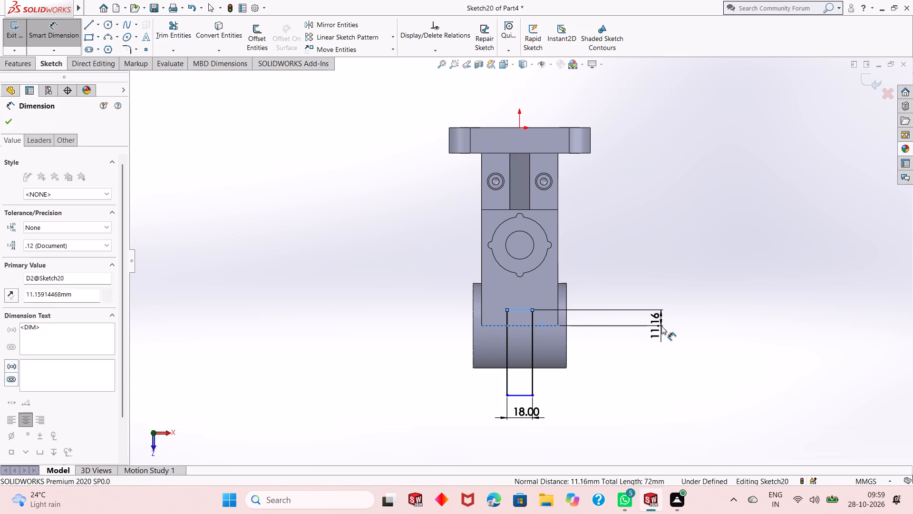
pyautogui.write('24')
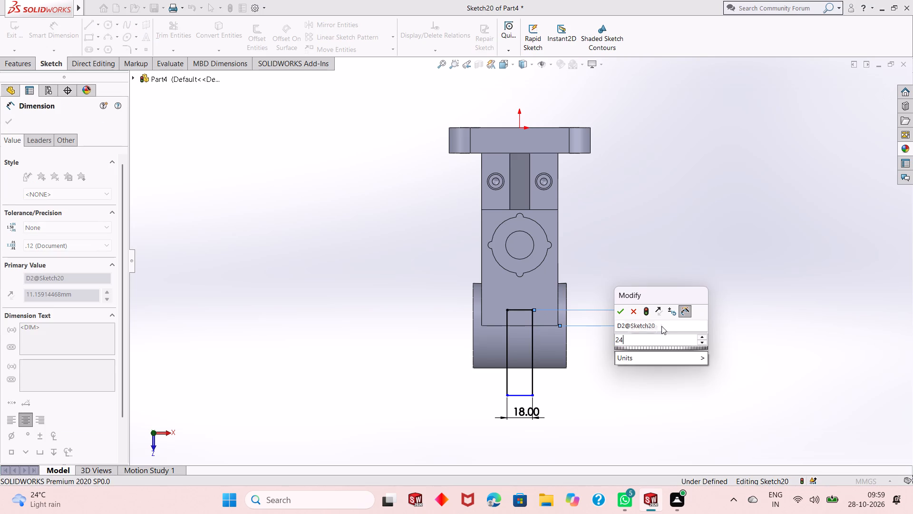
pyautogui.press('Return')
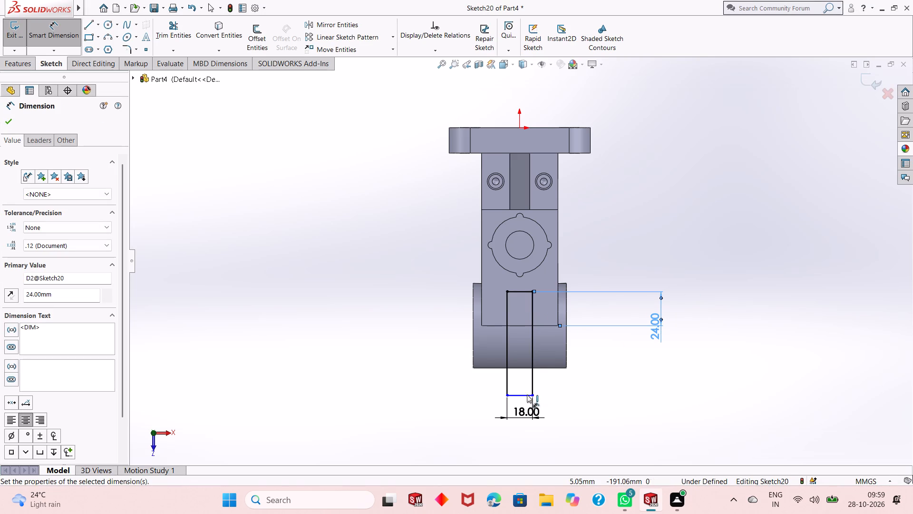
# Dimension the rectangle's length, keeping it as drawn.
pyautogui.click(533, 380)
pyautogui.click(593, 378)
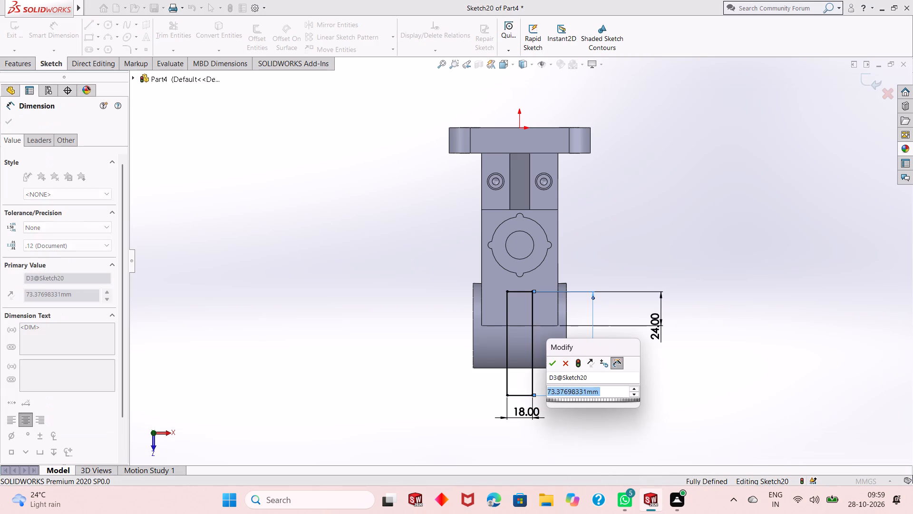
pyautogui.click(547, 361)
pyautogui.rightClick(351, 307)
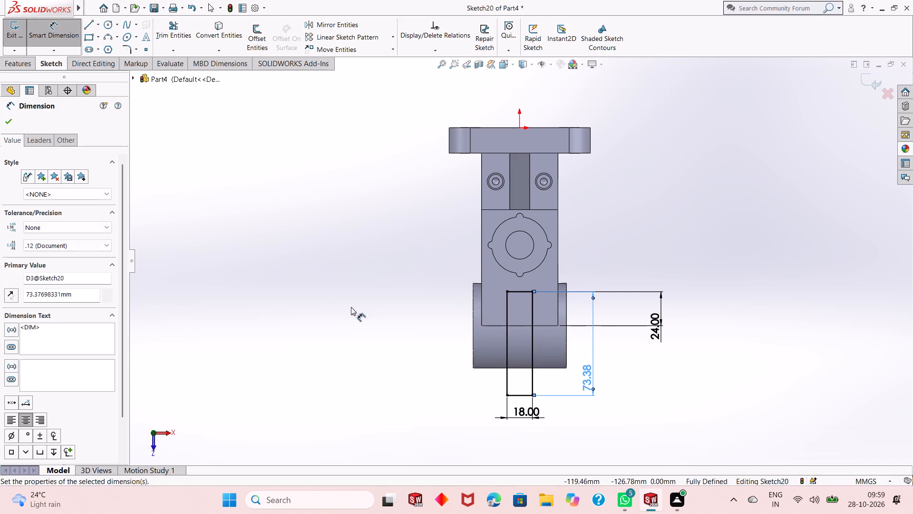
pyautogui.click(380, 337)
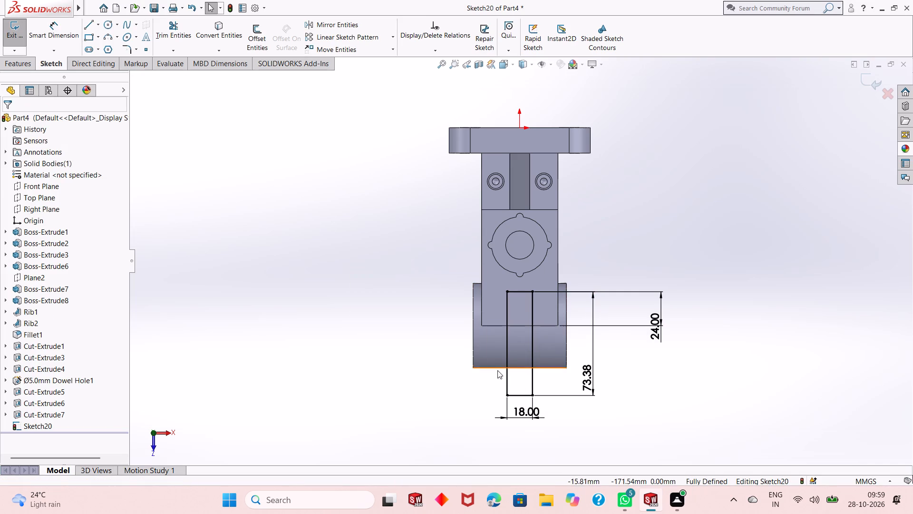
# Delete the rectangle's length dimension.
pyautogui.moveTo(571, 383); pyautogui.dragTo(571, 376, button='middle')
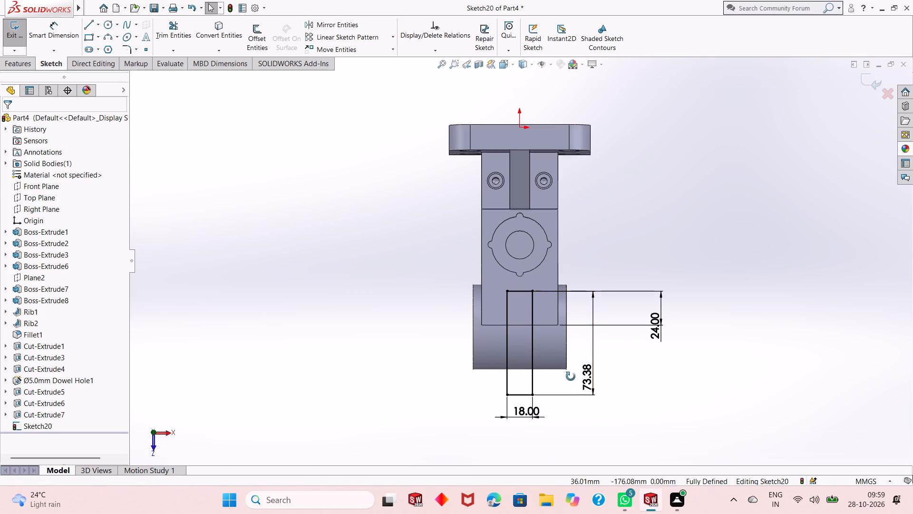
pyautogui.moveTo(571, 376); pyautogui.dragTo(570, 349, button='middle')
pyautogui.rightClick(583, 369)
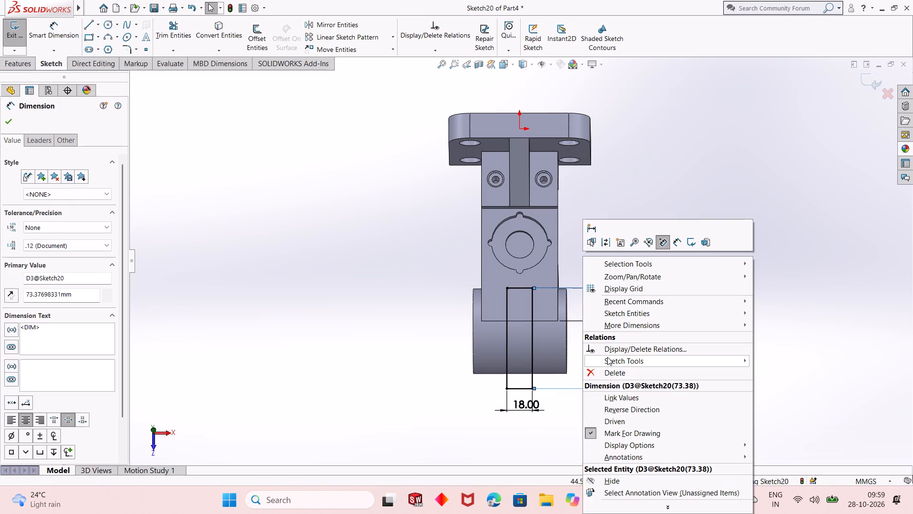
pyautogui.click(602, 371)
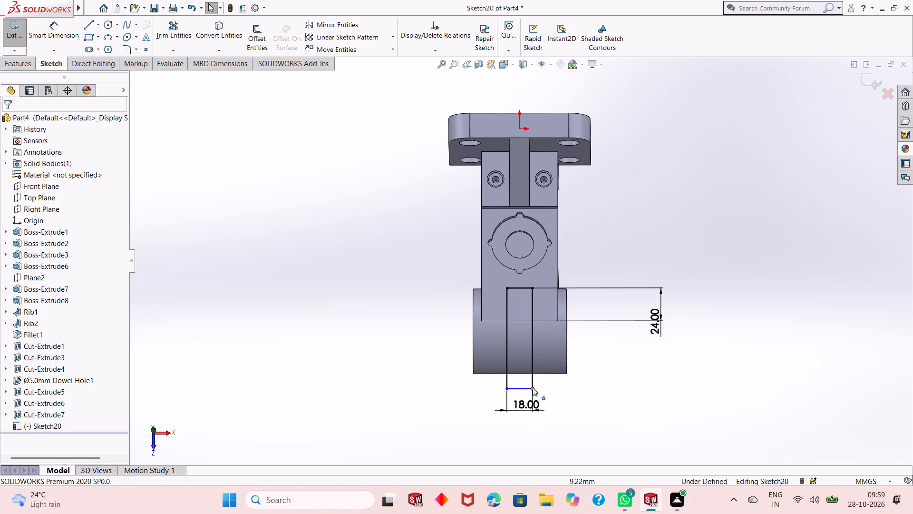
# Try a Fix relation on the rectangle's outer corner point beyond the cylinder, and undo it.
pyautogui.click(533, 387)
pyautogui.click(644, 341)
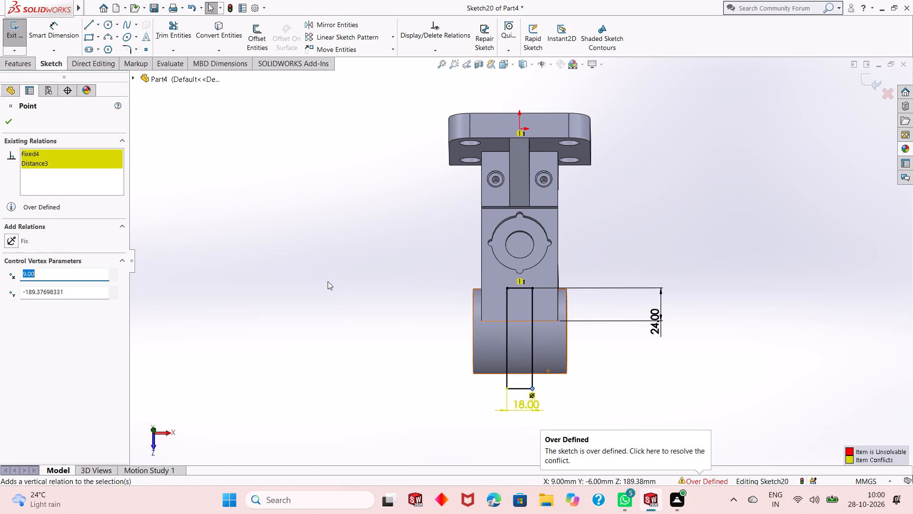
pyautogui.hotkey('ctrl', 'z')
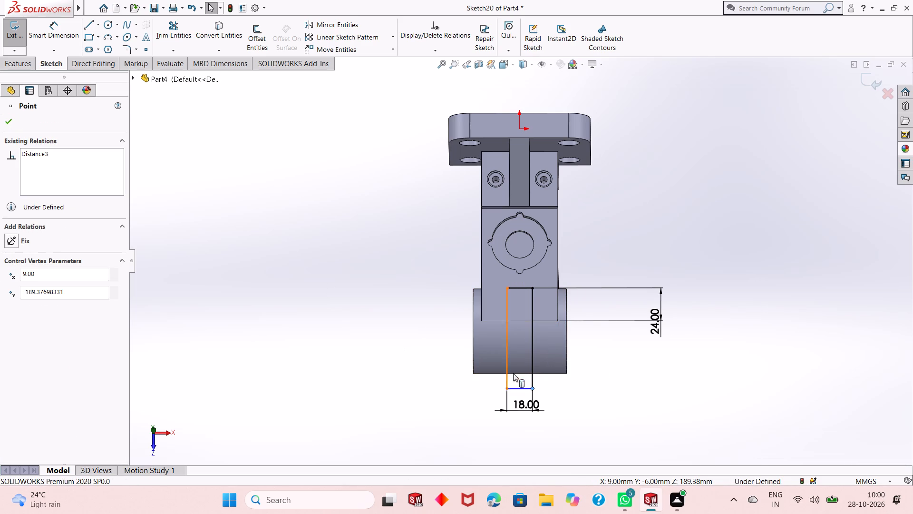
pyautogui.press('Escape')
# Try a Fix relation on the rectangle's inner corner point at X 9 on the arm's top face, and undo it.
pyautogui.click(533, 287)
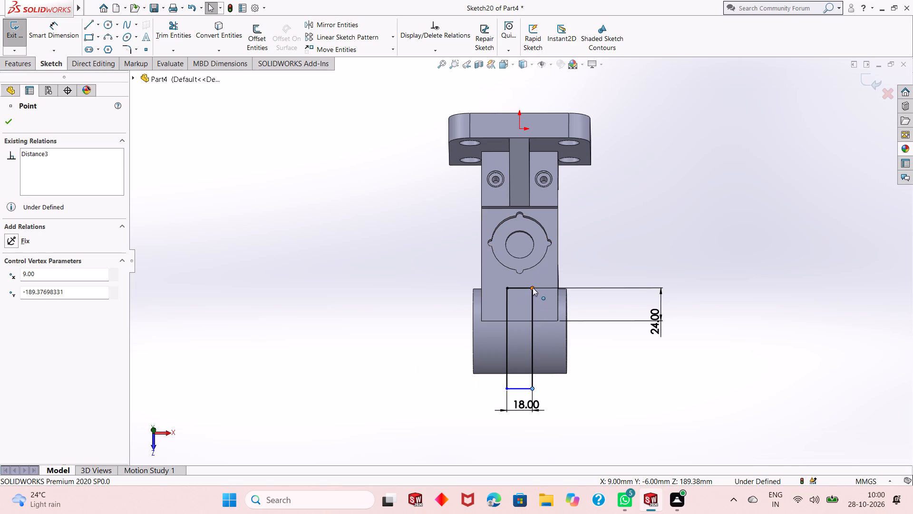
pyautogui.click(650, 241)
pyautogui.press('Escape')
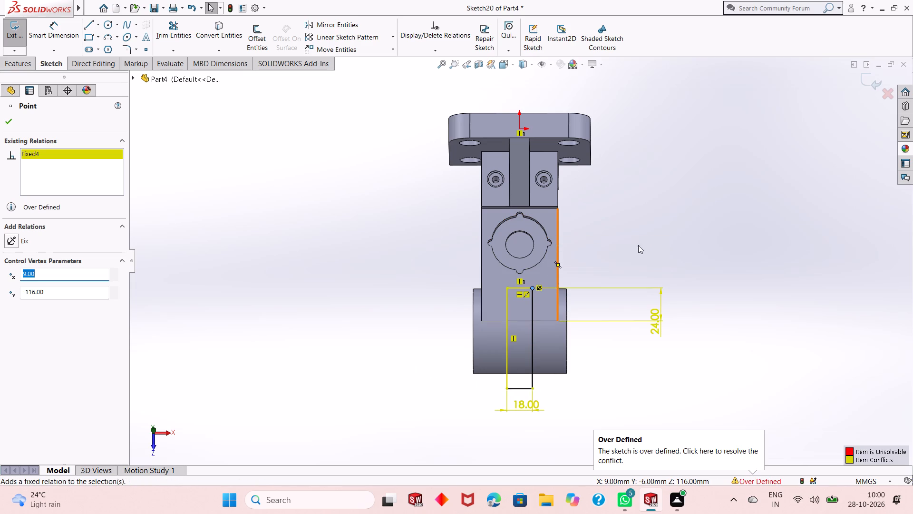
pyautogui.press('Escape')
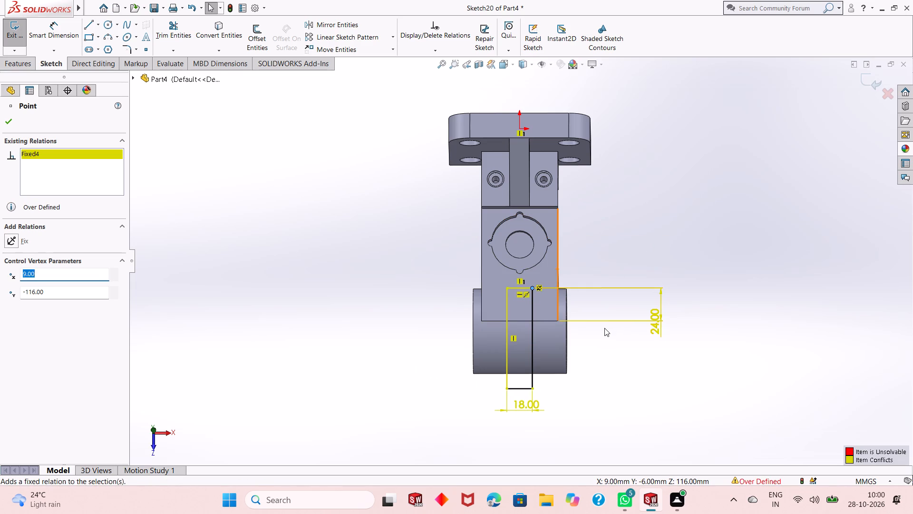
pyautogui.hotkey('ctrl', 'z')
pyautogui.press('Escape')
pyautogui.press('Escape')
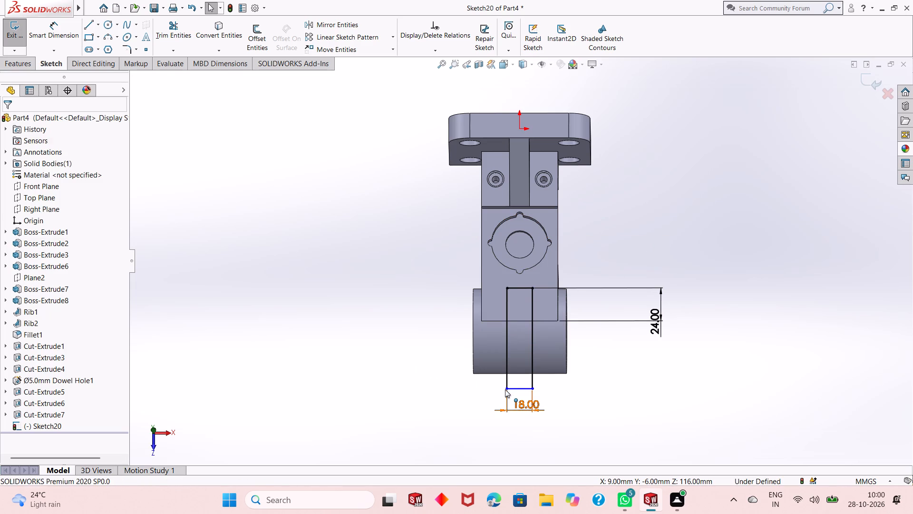
# Add a Fix relation to the rectangle's outer corner point at X -9, beyond the cylinder.
pyautogui.click(505, 389)
pyautogui.click(616, 347)
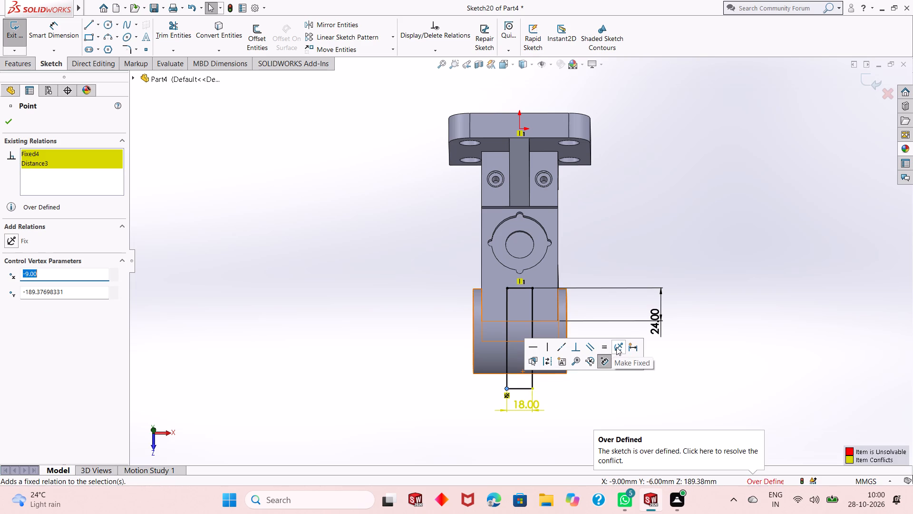
pyautogui.press('Escape')
pyautogui.press('Escape')
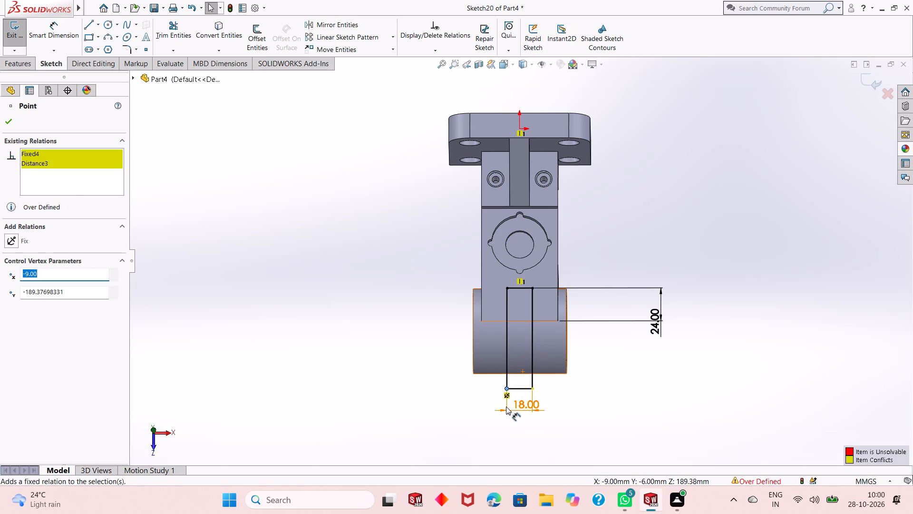
pyautogui.press('Escape')
pyautogui.press('Escape')
# Delete the rectangle's 18 mm width dimension.
pyautogui.rightClick(519, 406)
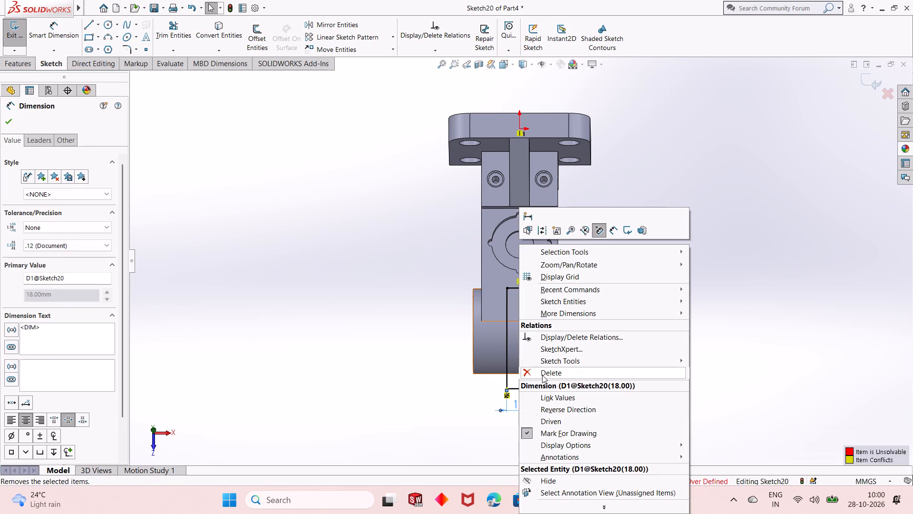
pyautogui.click(542, 374)
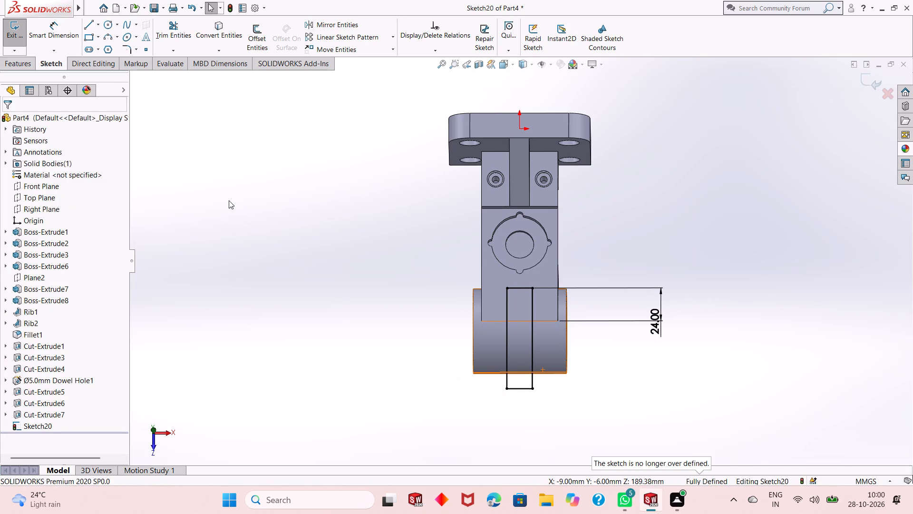
# Extrude-cut the rectangle Through All to slot the middle of the cylinder and the arm's end.
pyautogui.click(23, 60)
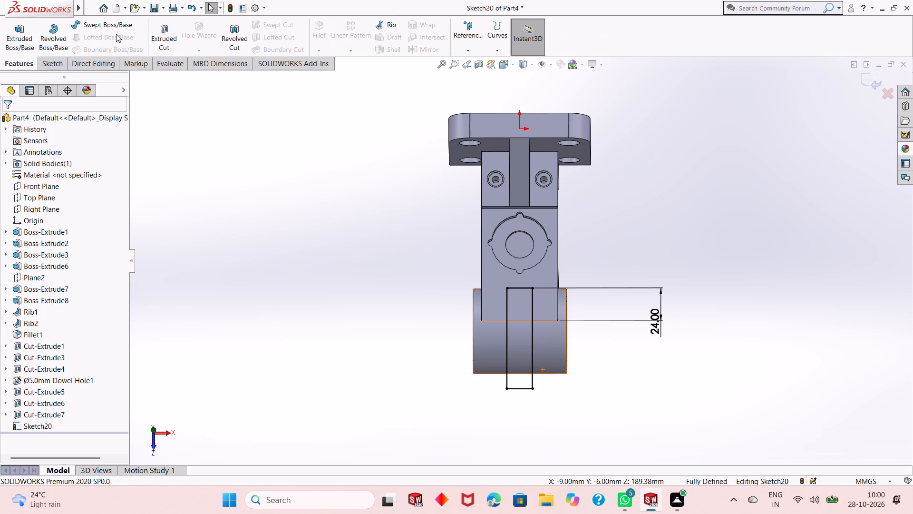
pyautogui.click(159, 30)
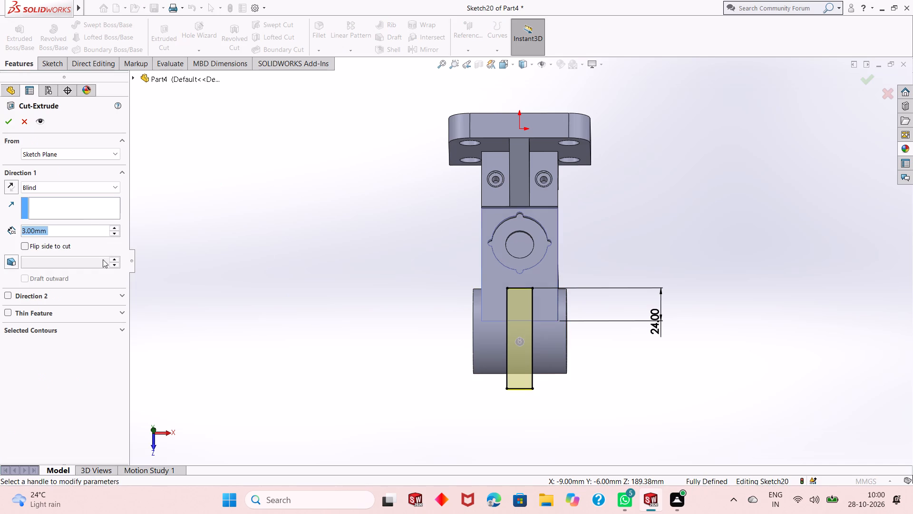
pyautogui.click(78, 184)
pyautogui.click(70, 206)
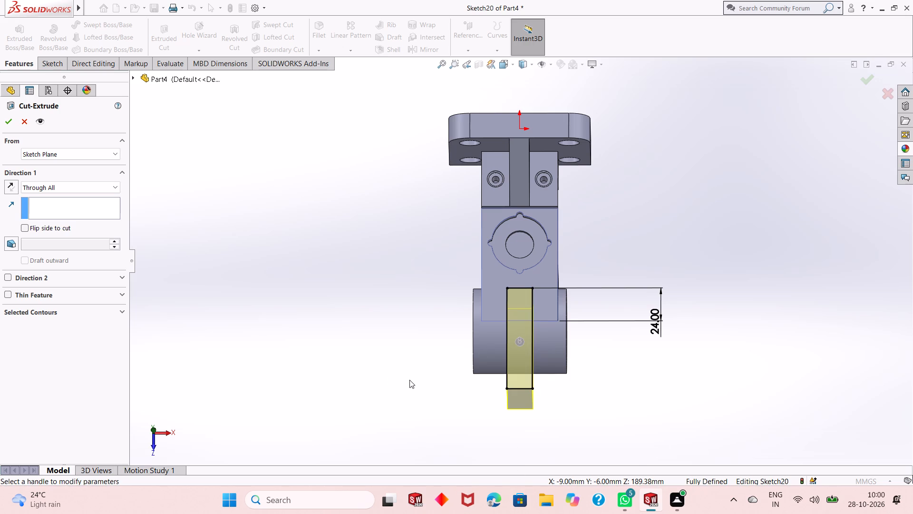
pyautogui.moveTo(462, 385); pyautogui.dragTo(509, 146, button='middle')
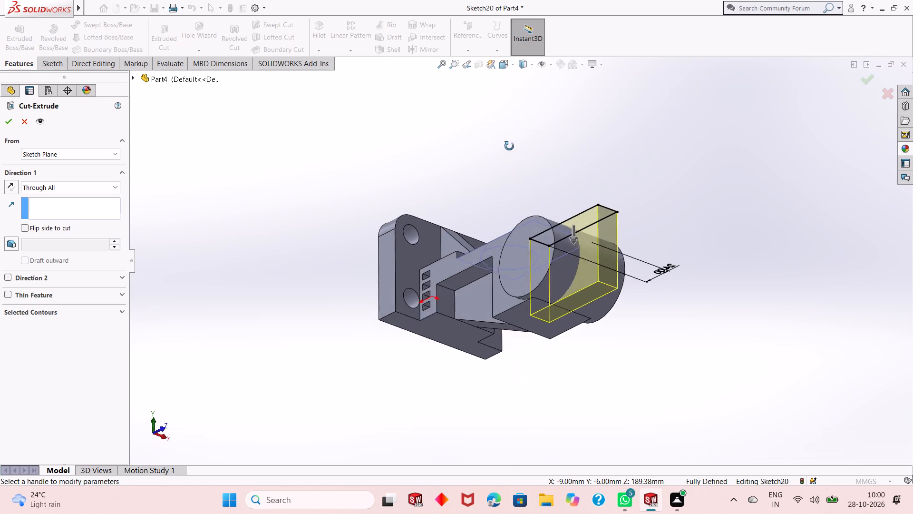
pyautogui.moveTo(509, 146); pyautogui.dragTo(508, 234, button='middle')
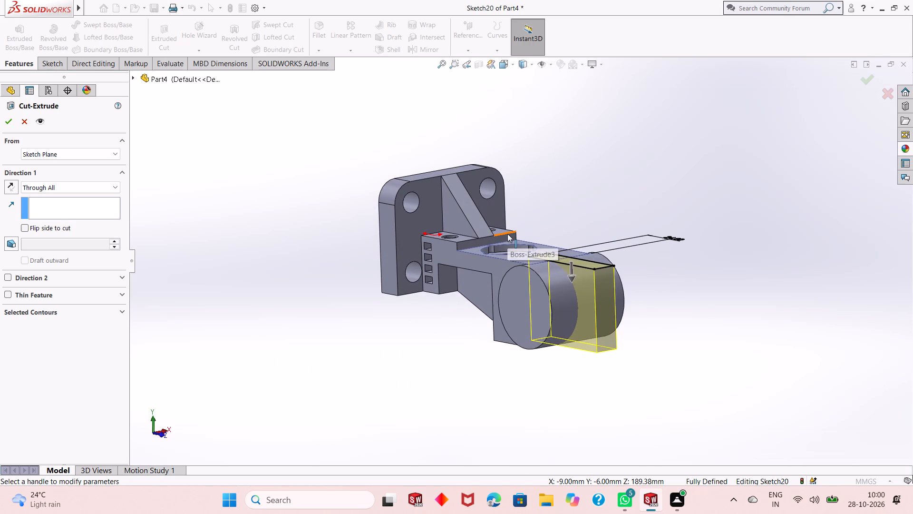
pyautogui.moveTo(365, 373); pyautogui.dragTo(383, 337, button='middle')
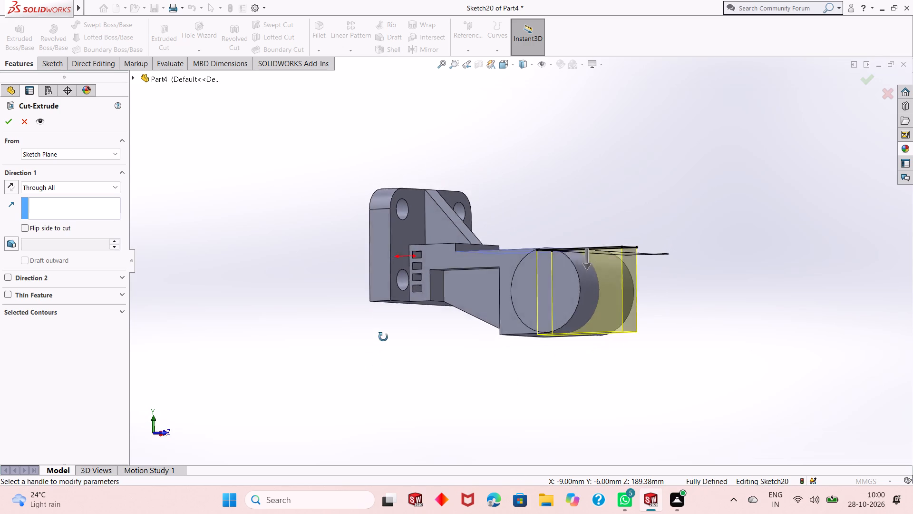
pyautogui.moveTo(383, 337); pyautogui.dragTo(389, 314, button='middle')
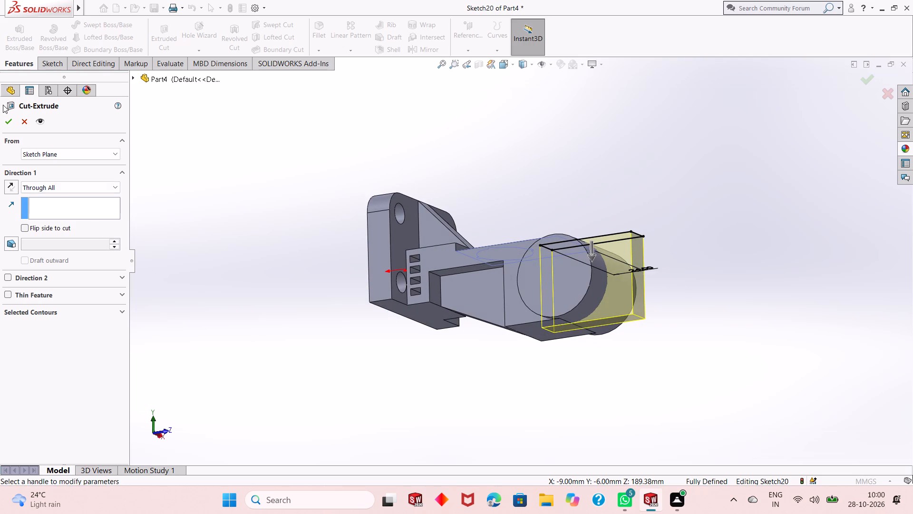
pyautogui.click(6, 123)
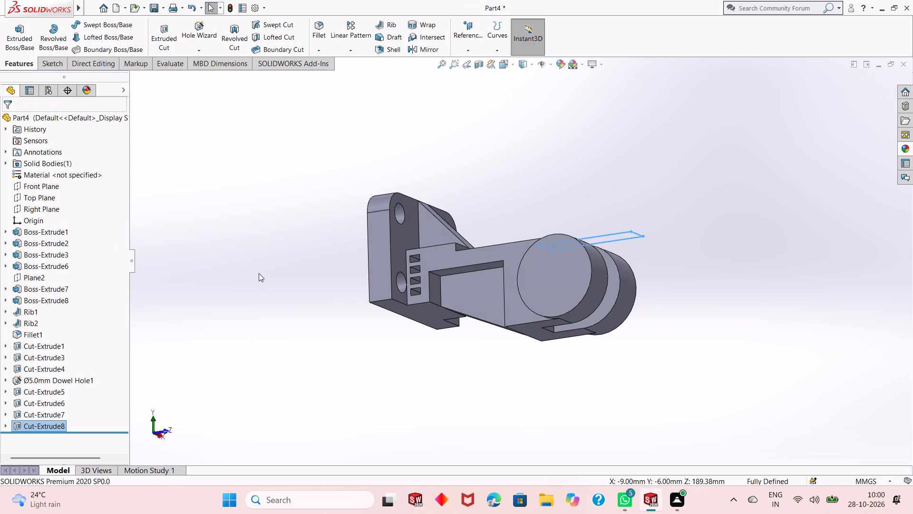
pyautogui.click(302, 257)
# Examine the slot through the cylinder and arm end from several angles.
pyautogui.moveTo(633, 272); pyautogui.dragTo(591, 332, button='middle')
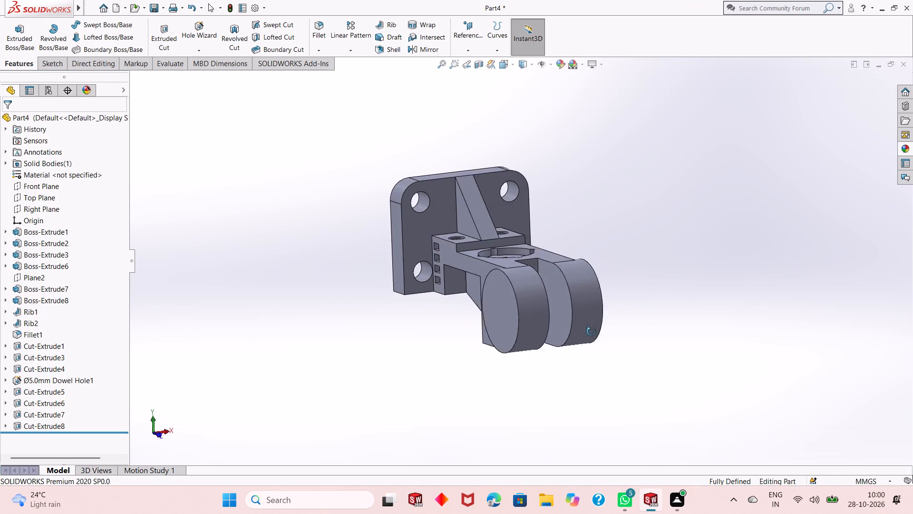
pyautogui.moveTo(591, 332); pyautogui.dragTo(588, 263, button='middle')
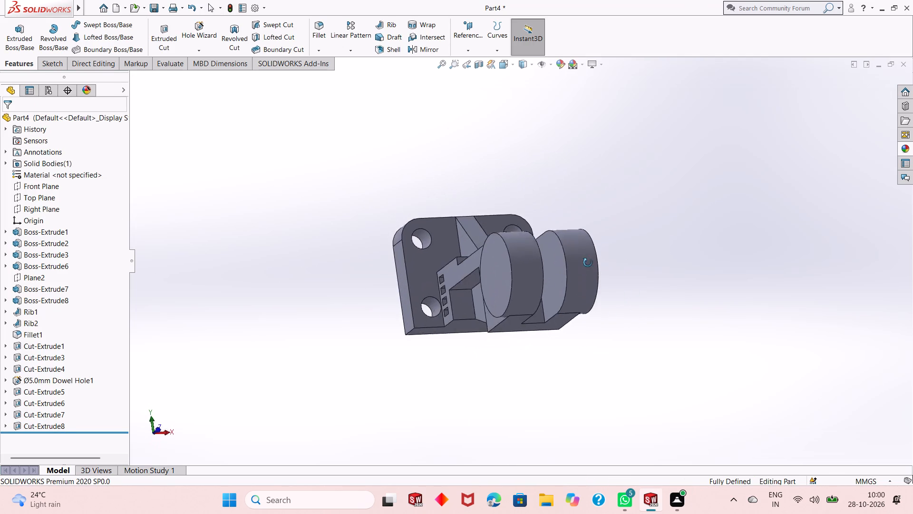
pyautogui.moveTo(588, 263); pyautogui.dragTo(537, 267, button='middle')
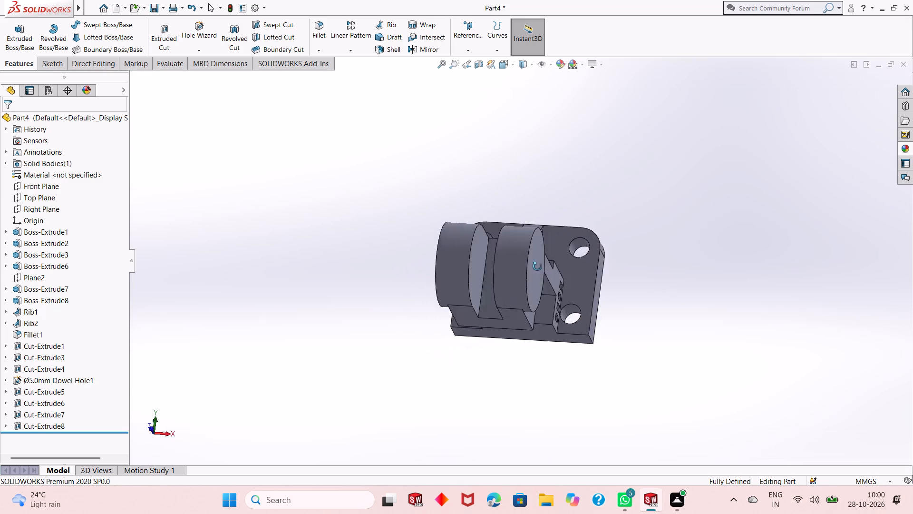
pyautogui.moveTo(537, 267); pyautogui.dragTo(616, 344, button='middle')
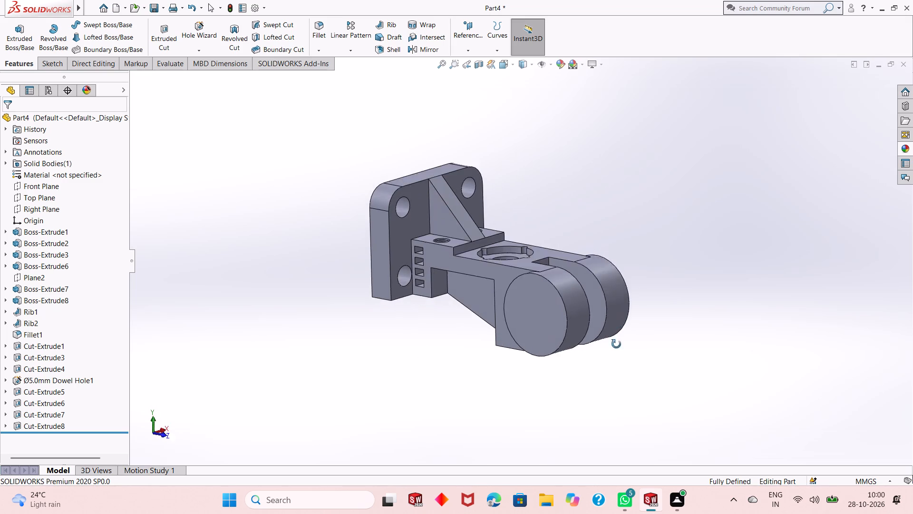
pyautogui.moveTo(616, 344); pyautogui.dragTo(617, 357, button='middle')
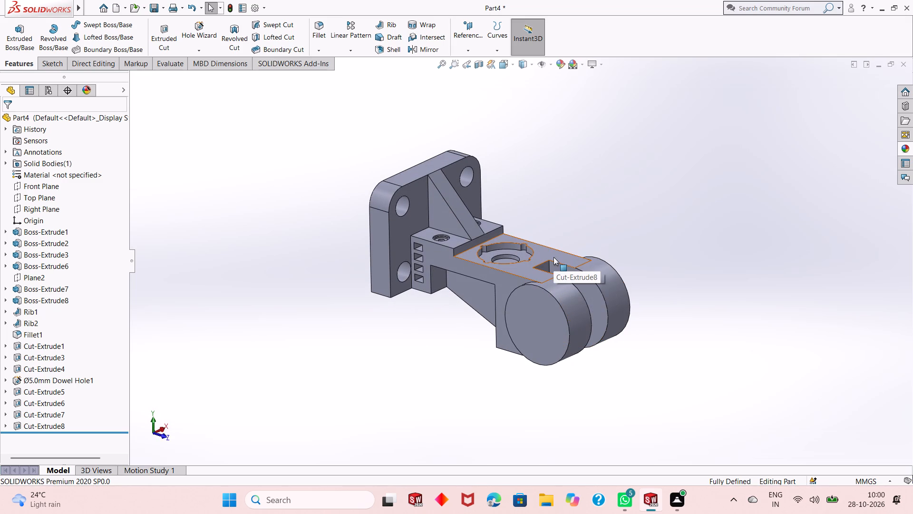
pyautogui.scroll(-1, 550, 257)
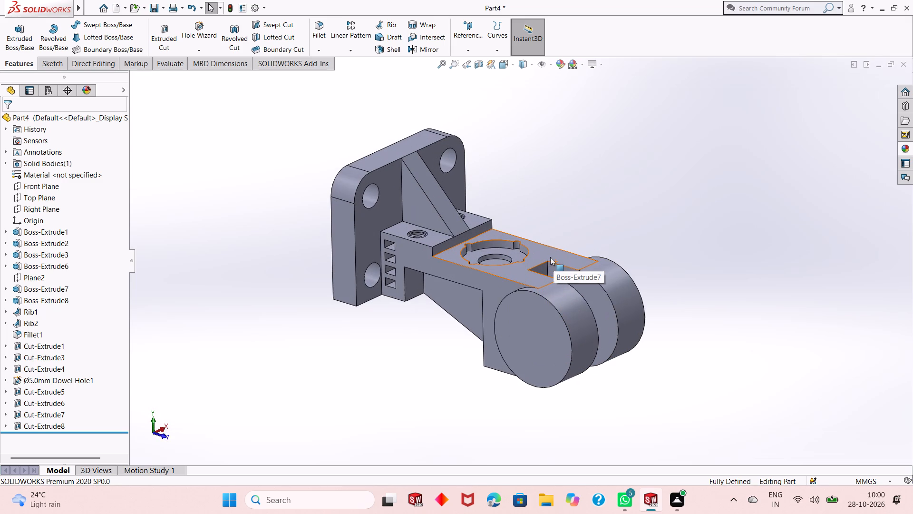
pyautogui.moveTo(625, 236); pyautogui.dragTo(602, 324, button='middle')
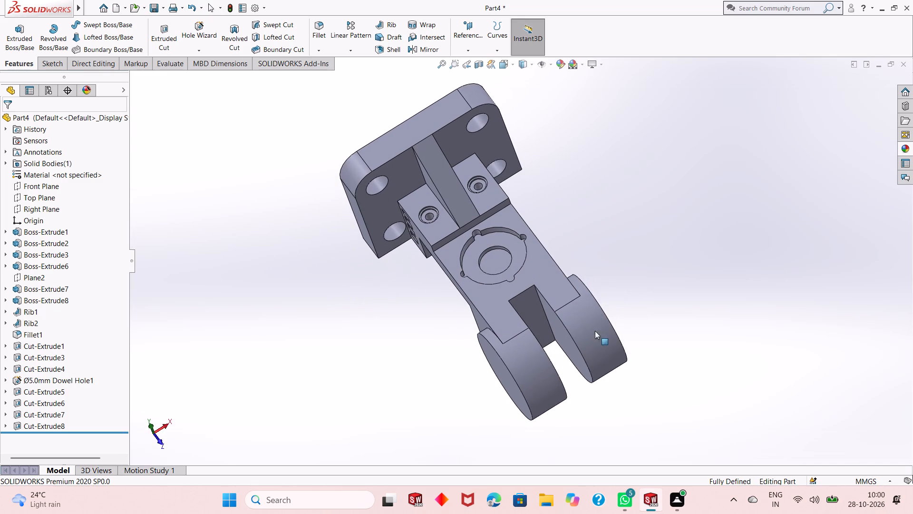
pyautogui.scroll(-1, 545, 335)
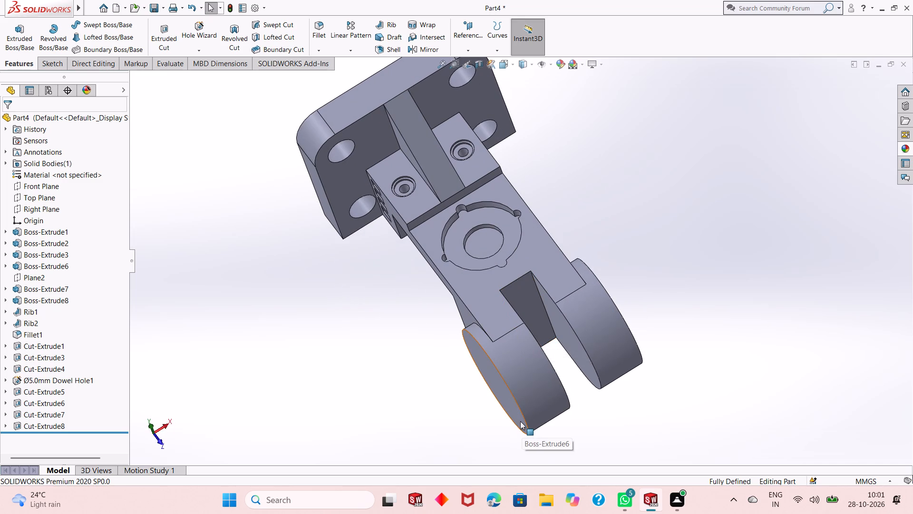
# Sketch a circle of about 37 mm diameter on the cylinder's flat end face, centred on the cylinder's axis.
pyautogui.moveTo(520, 421); pyautogui.dragTo(542, 318, button='middle')
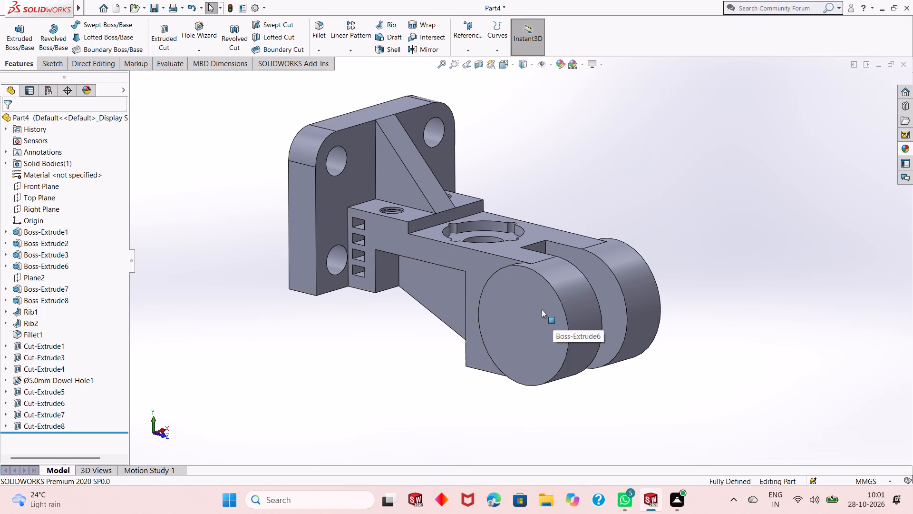
pyautogui.moveTo(542, 309); pyautogui.dragTo(546, 335, button='middle')
pyautogui.click(547, 330)
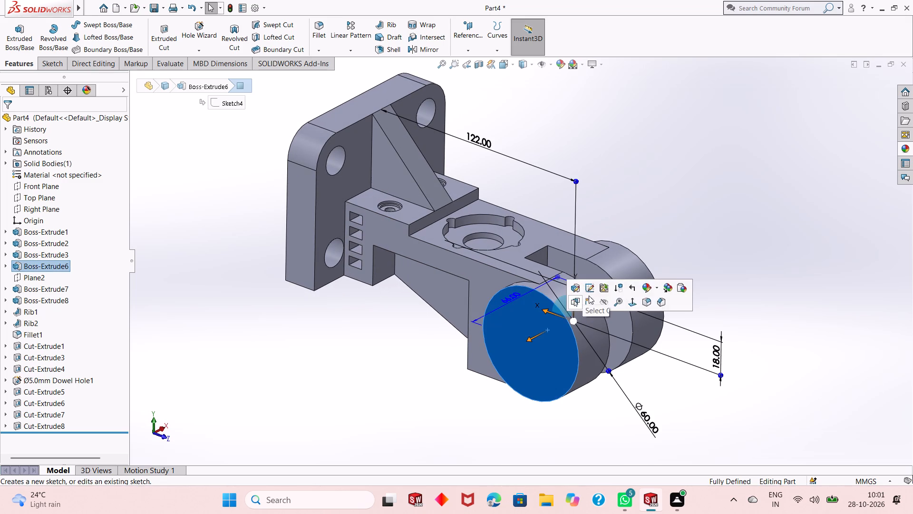
pyautogui.click(590, 297)
pyautogui.click(671, 226)
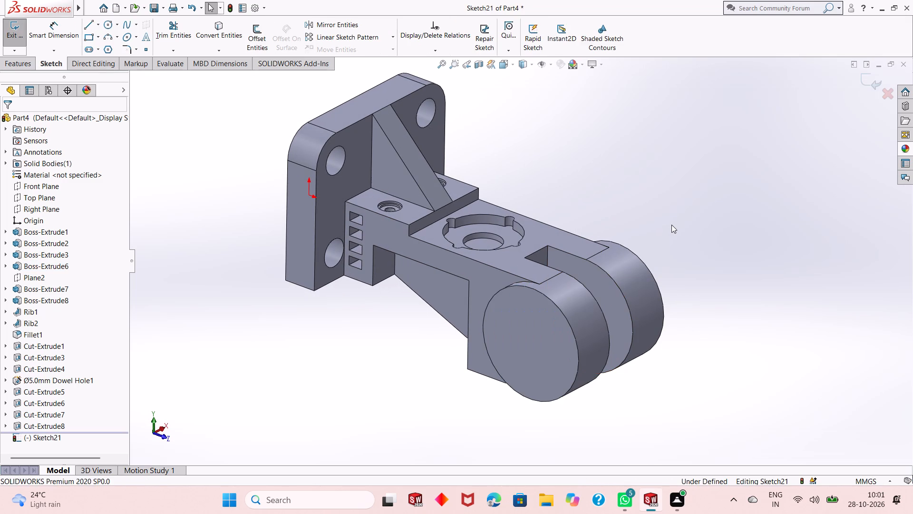
pyautogui.click(109, 24)
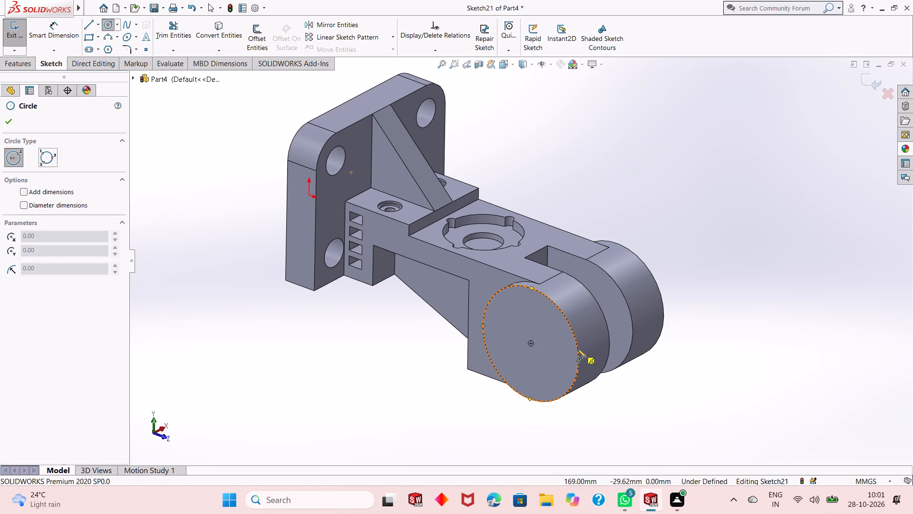
pyautogui.click(532, 344)
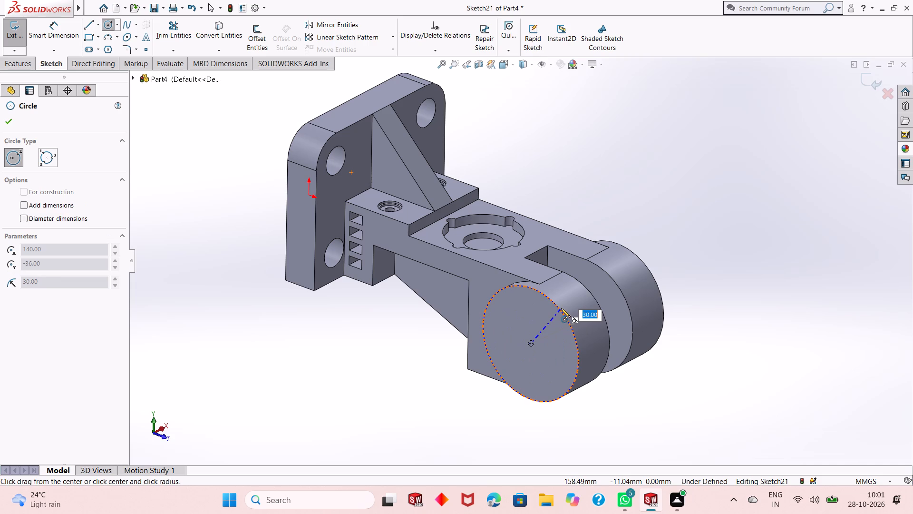
pyautogui.click(536, 312)
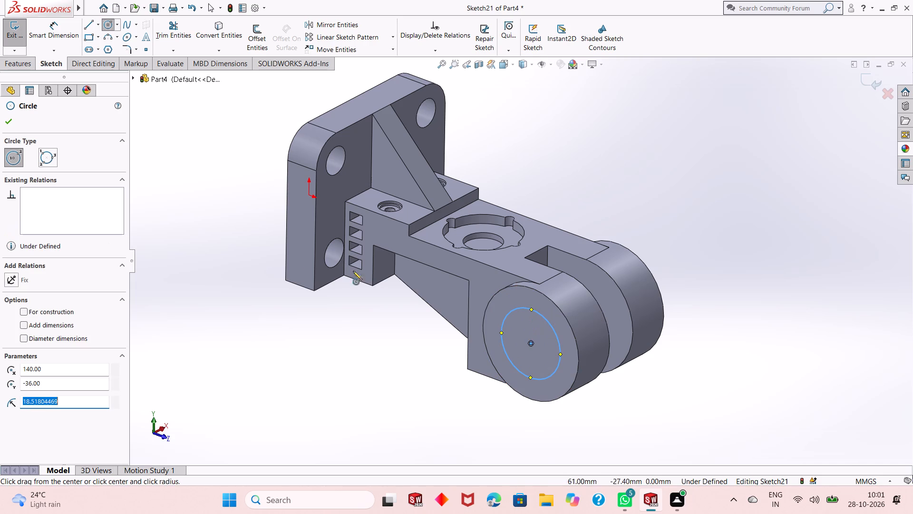
pyautogui.rightClick(204, 248)
pyautogui.click(212, 255)
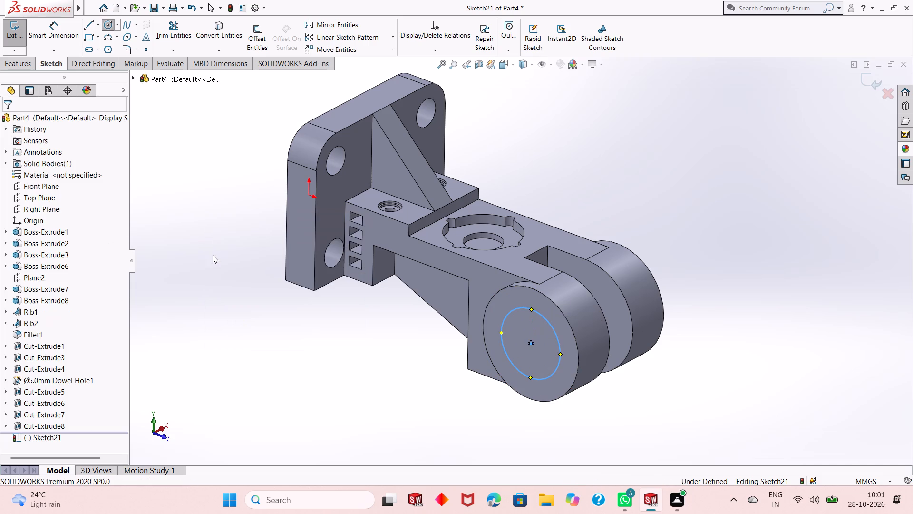
# Dimension the circle on the cylinder's end face to a 36 mm diameter.
pyautogui.click(48, 37)
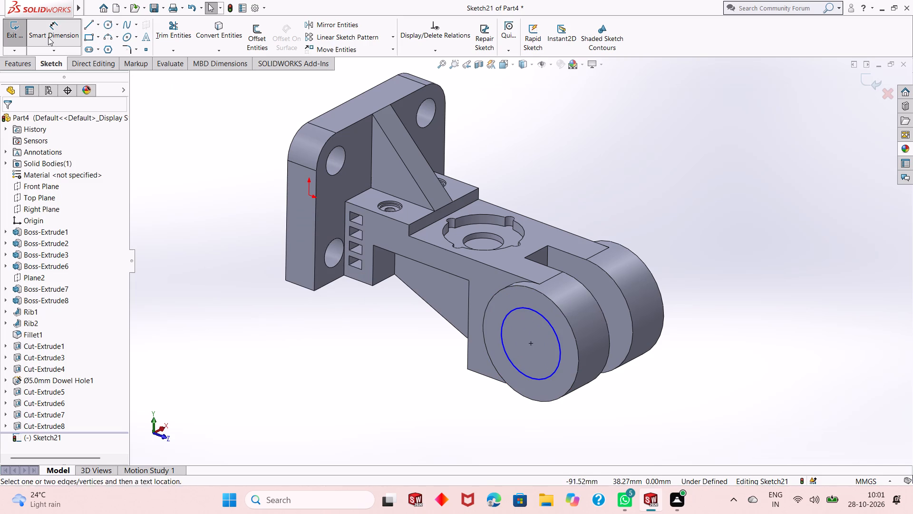
pyautogui.click(526, 376)
pyautogui.click(418, 407)
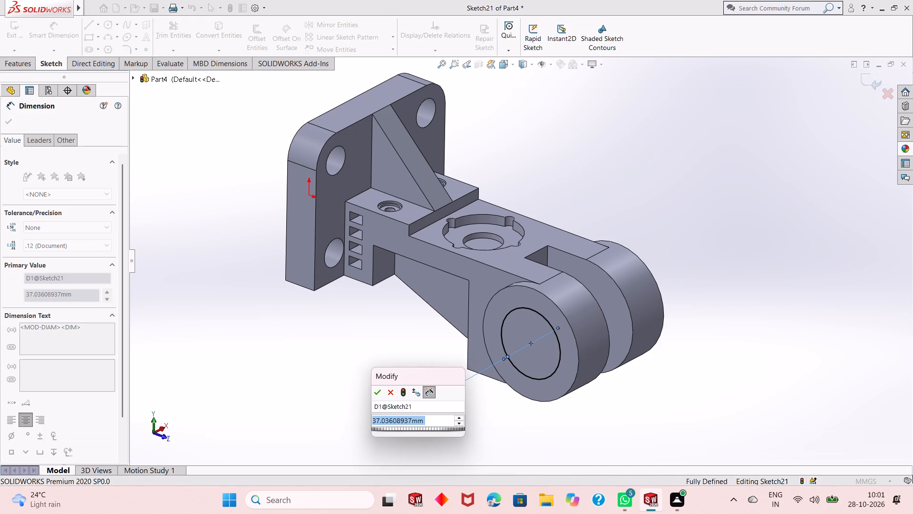
pyautogui.write('36')
pyautogui.press('Return')
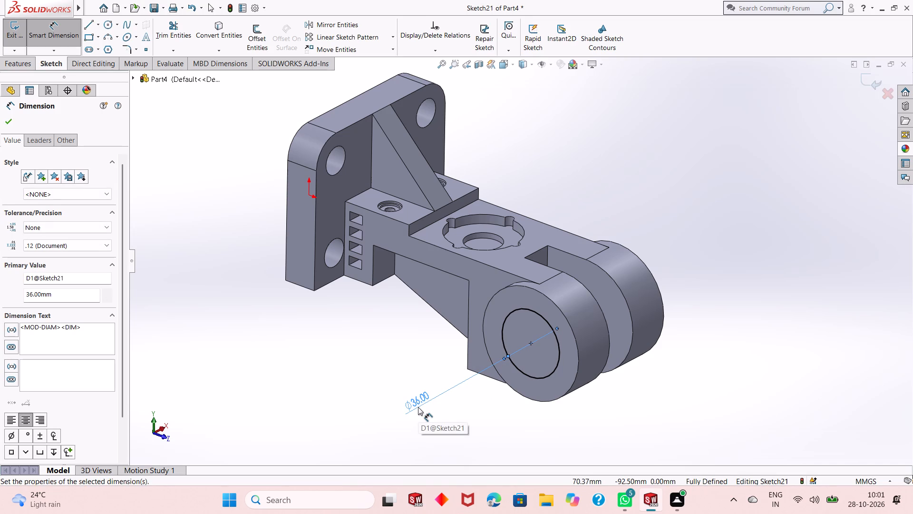
pyautogui.rightClick(216, 228)
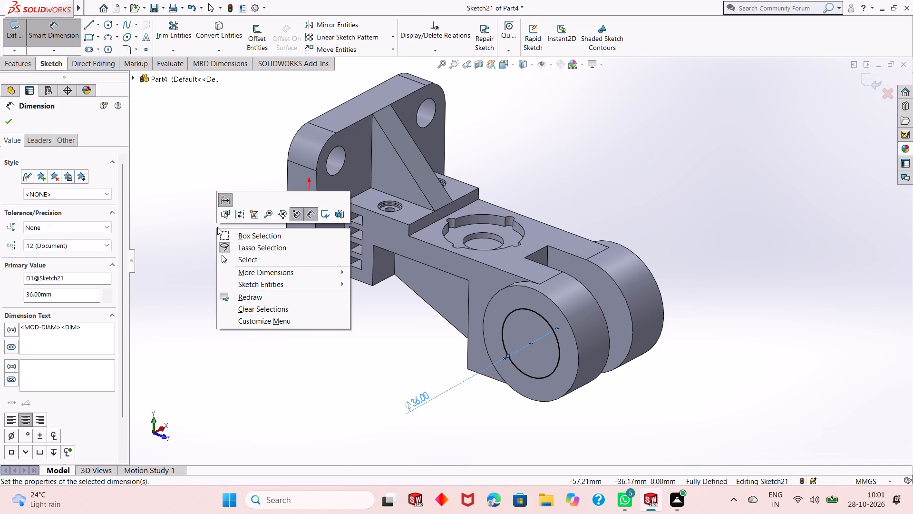
# Extrude-cut the 36 mm circle Through All to bore both halves of the slotted cylinder.
pyautogui.click(226, 257)
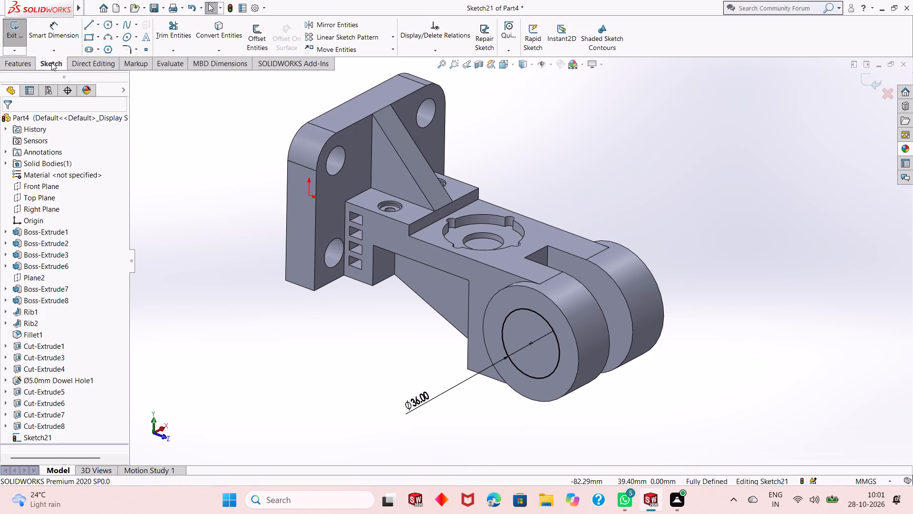
pyautogui.click(29, 63)
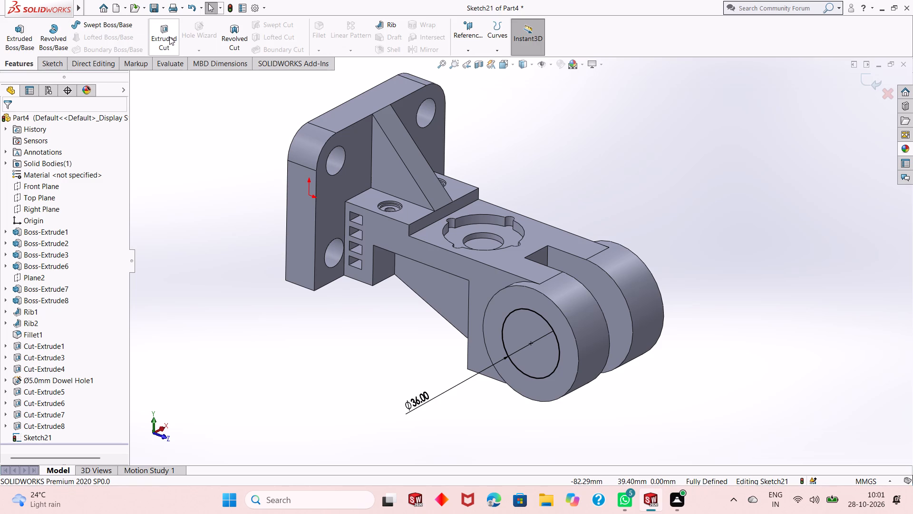
pyautogui.click(169, 37)
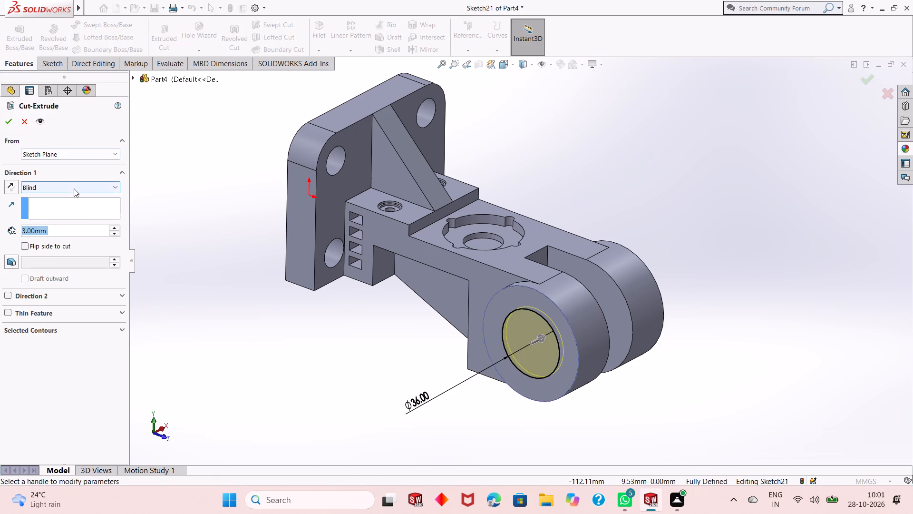
pyautogui.click(74, 188)
pyautogui.click(76, 204)
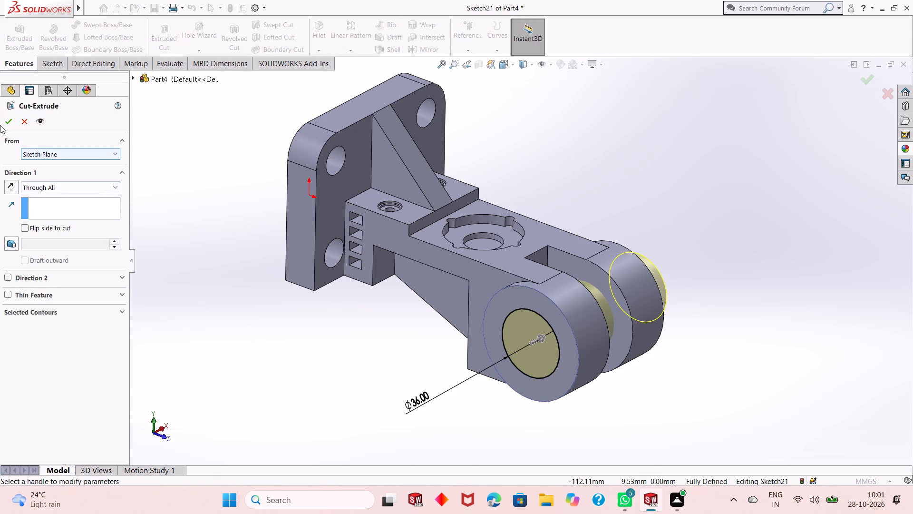
pyautogui.click(7, 122)
pyautogui.click(323, 295)
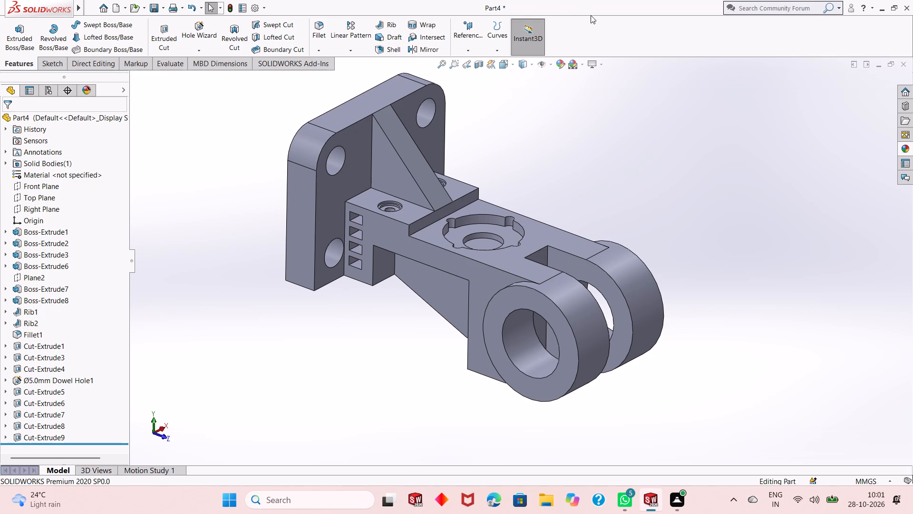
# Examine the bore through the slotted cylinder and the rest of the part from several angles.
pyautogui.scroll(1, 455, 241)
pyautogui.scroll(1, 437, 311)
pyautogui.moveTo(437, 311); pyautogui.dragTo(437, 311, button='middle')
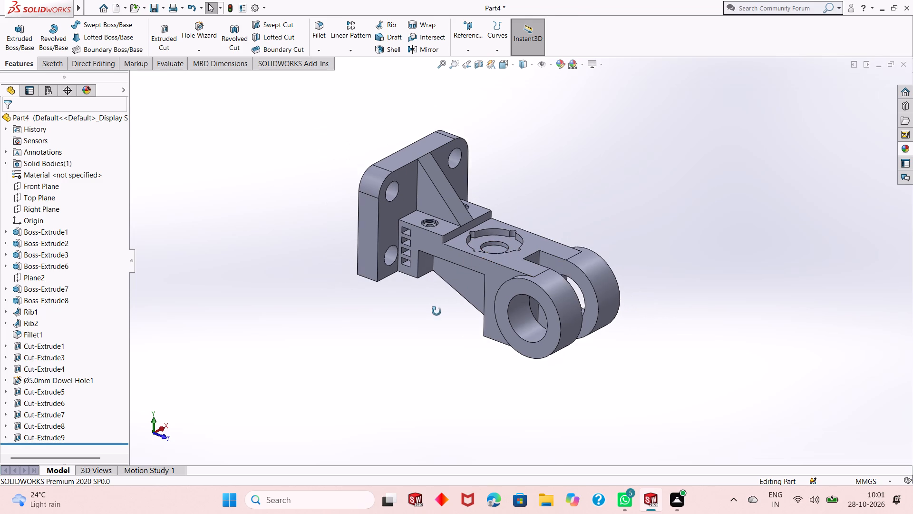
pyautogui.moveTo(437, 311); pyautogui.dragTo(322, 279, button='middle')
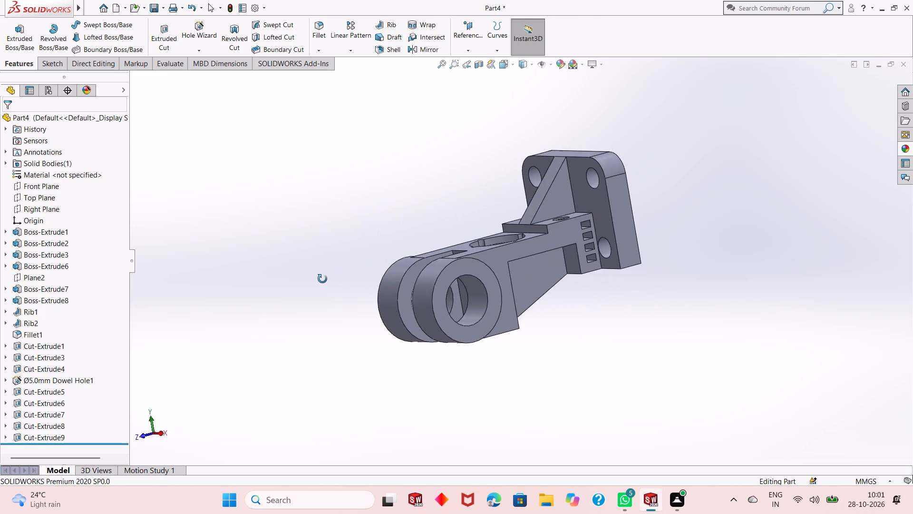
pyautogui.moveTo(322, 279); pyautogui.dragTo(442, 194, button='middle')
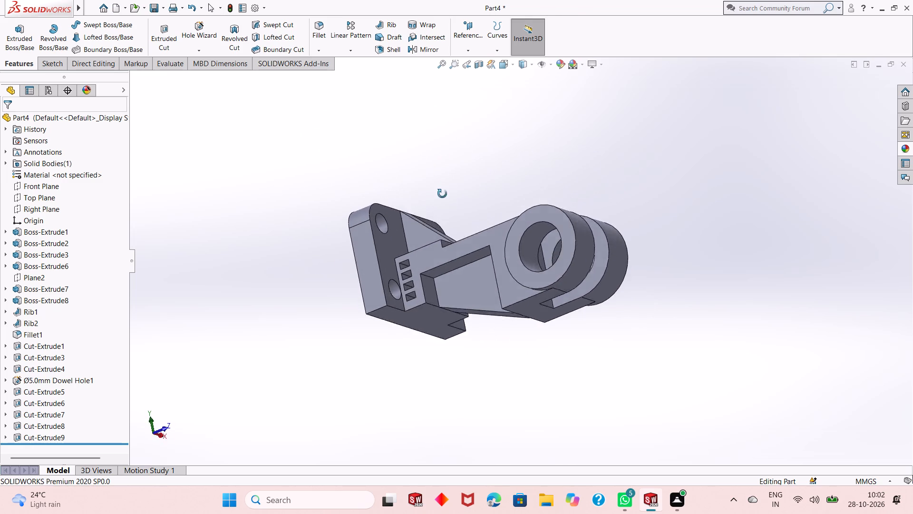
pyautogui.moveTo(442, 194); pyautogui.dragTo(461, 246, button='middle')
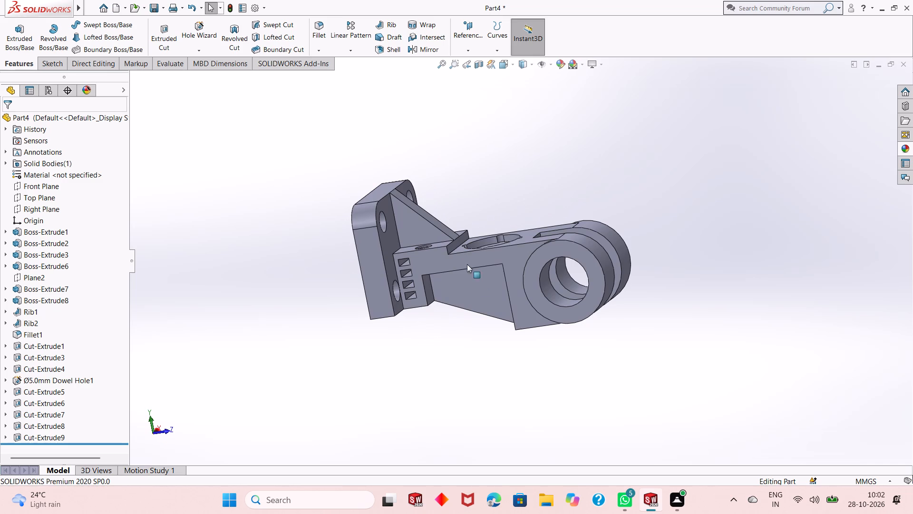
pyautogui.moveTo(582, 341); pyautogui.dragTo(645, 257, button='middle')
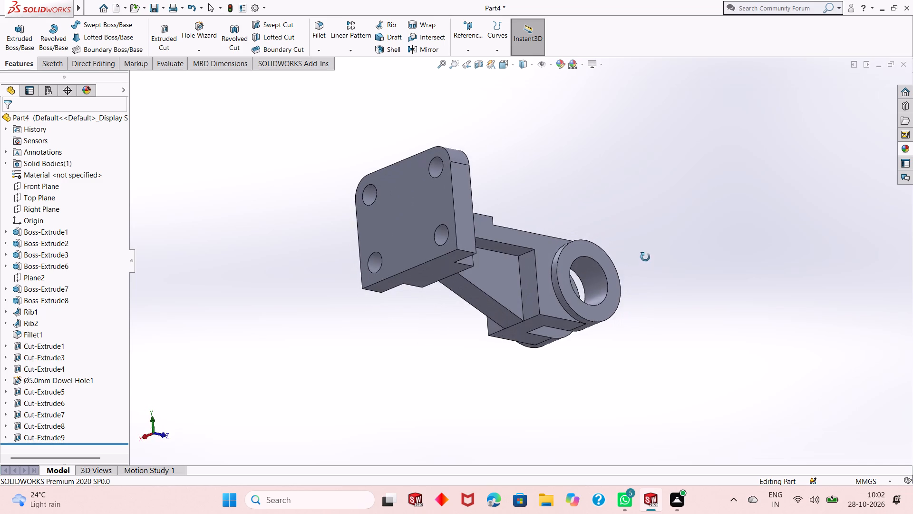
pyautogui.moveTo(645, 257); pyautogui.dragTo(588, 335, button='middle')
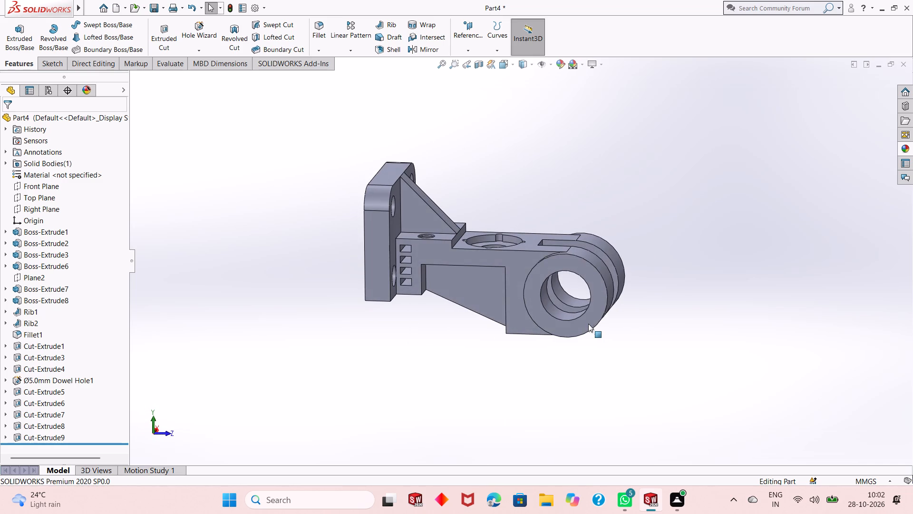
pyautogui.scroll(-2, 582, 284)
pyautogui.moveTo(681, 358); pyautogui.dragTo(602, 412, button='middle')
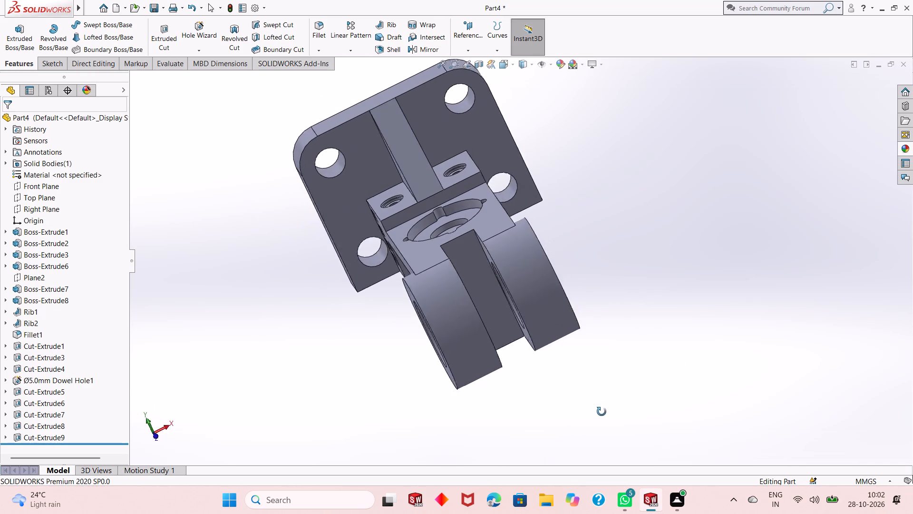
pyautogui.moveTo(602, 412); pyautogui.dragTo(583, 405, button='middle')
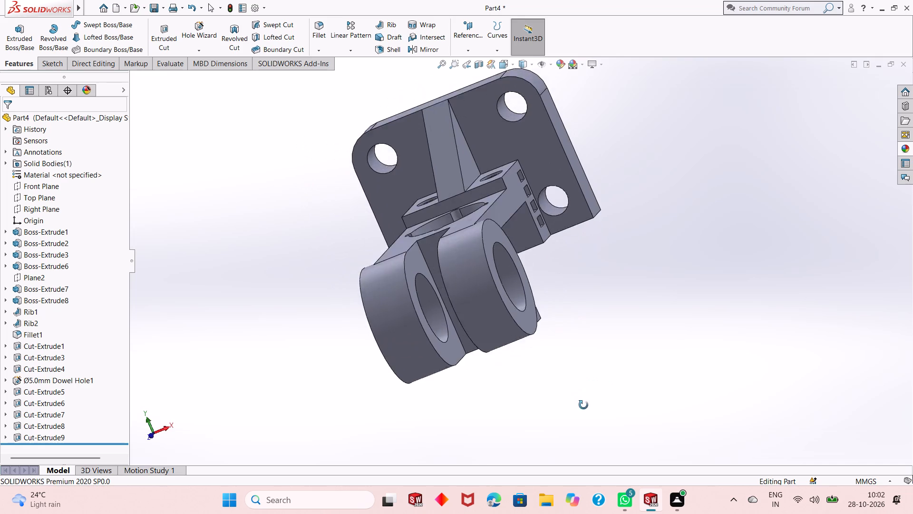
pyautogui.moveTo(583, 405); pyautogui.dragTo(649, 485, button='middle')
pyautogui.scroll(1, 640, 345)
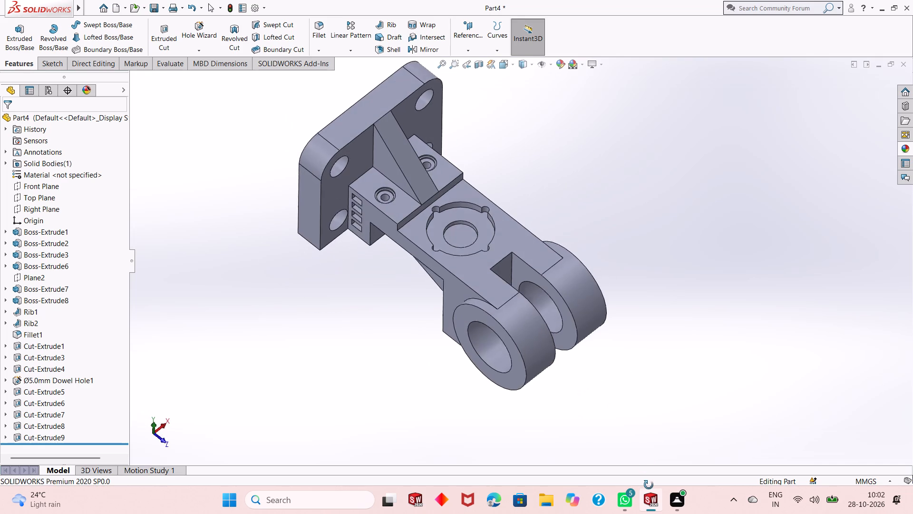
pyautogui.moveTo(649, 485); pyautogui.dragTo(651, 494, button='middle')
pyautogui.scroll(1, 490, 321)
pyautogui.moveTo(495, 313); pyautogui.dragTo(478, 221, button='middle')
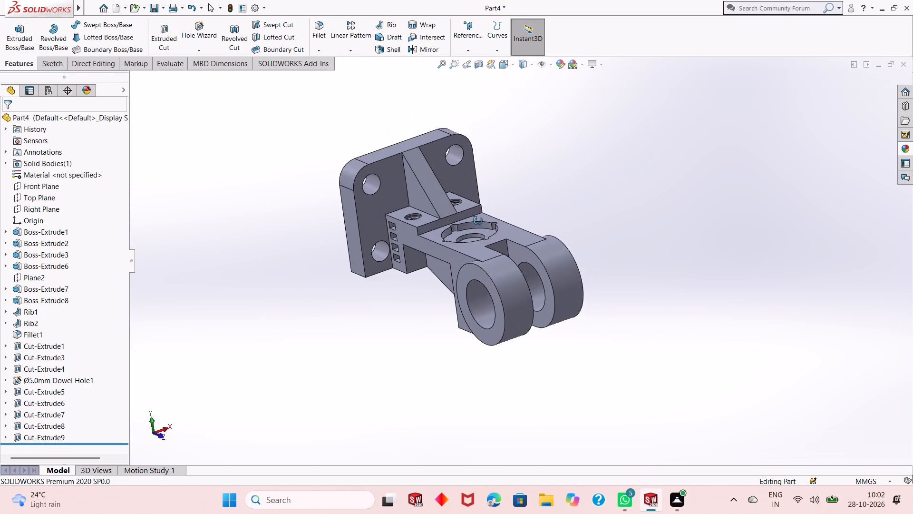
pyautogui.moveTo(478, 221); pyautogui.dragTo(478, 215, button='middle')
pyautogui.scroll(1, 478, 215)
pyautogui.scroll(-2, 477, 233)
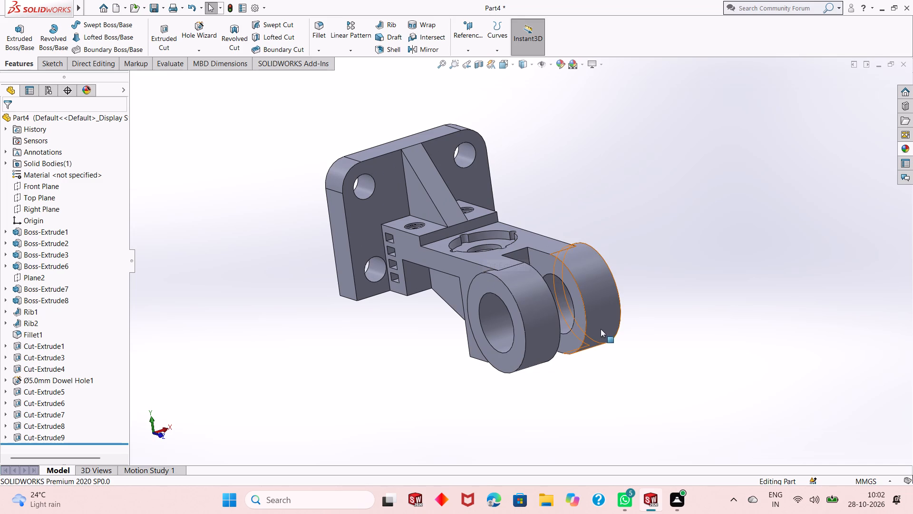
pyautogui.moveTo(441, 326); pyautogui.dragTo(469, 335, button='middle')
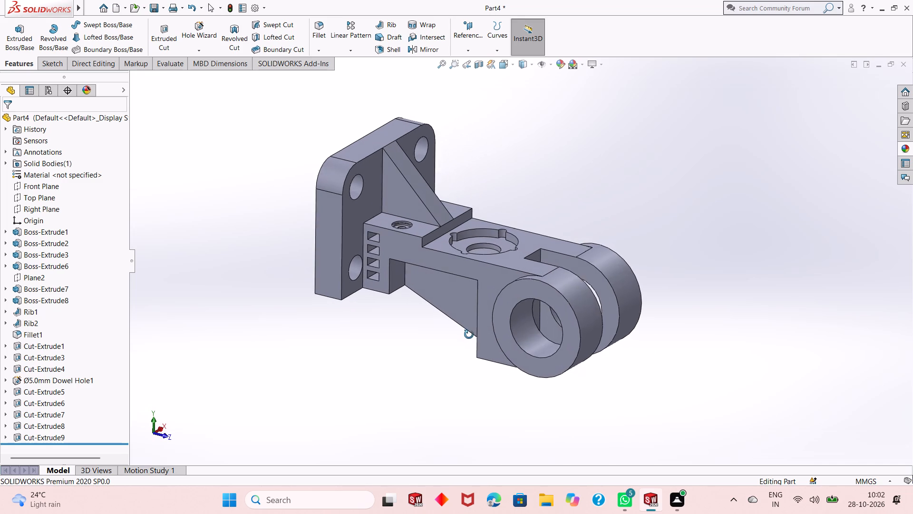
pyautogui.moveTo(469, 335); pyautogui.dragTo(471, 336, button='middle')
pyautogui.scroll(-2, 392, 167)
pyautogui.scroll(2, 380, 194)
pyautogui.click(581, 158)
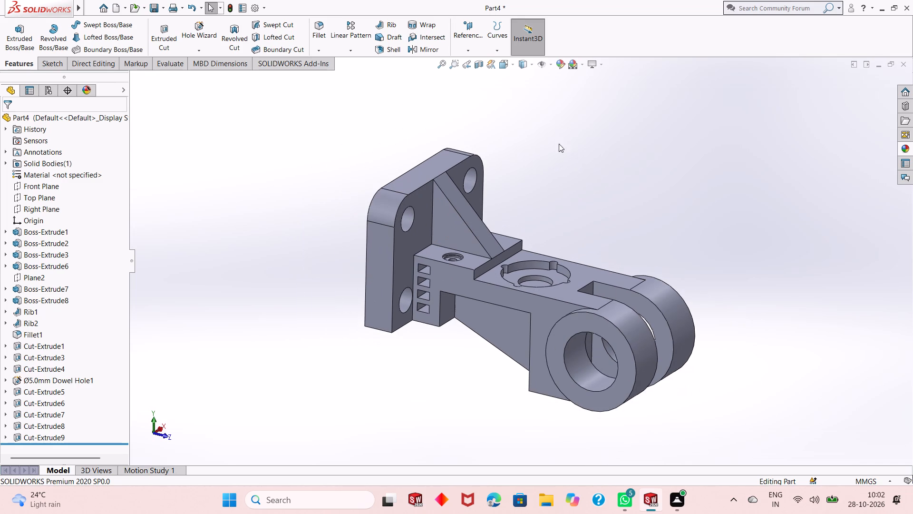
# Fillet the inner edge where the block's vertical step meets the arm's top face with a 2 mm radius.
pyautogui.click(320, 30)
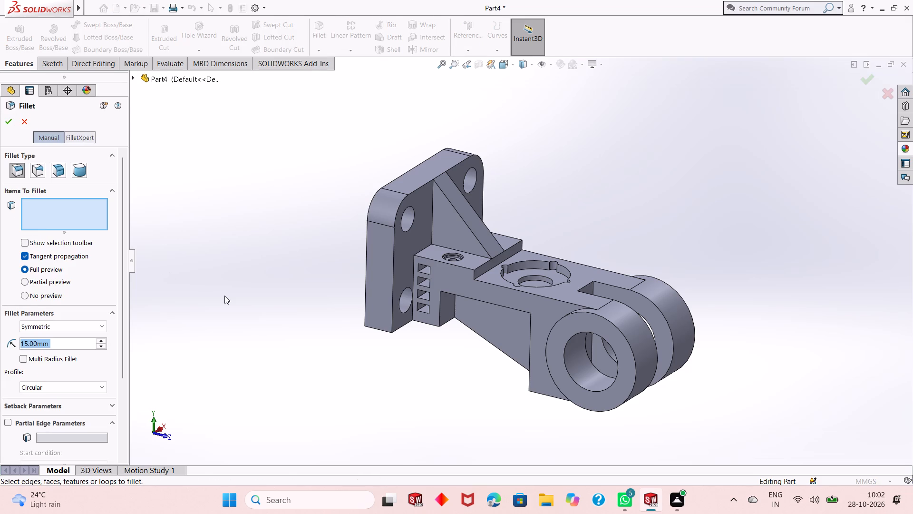
pyautogui.press('2')
pyautogui.press('Return')
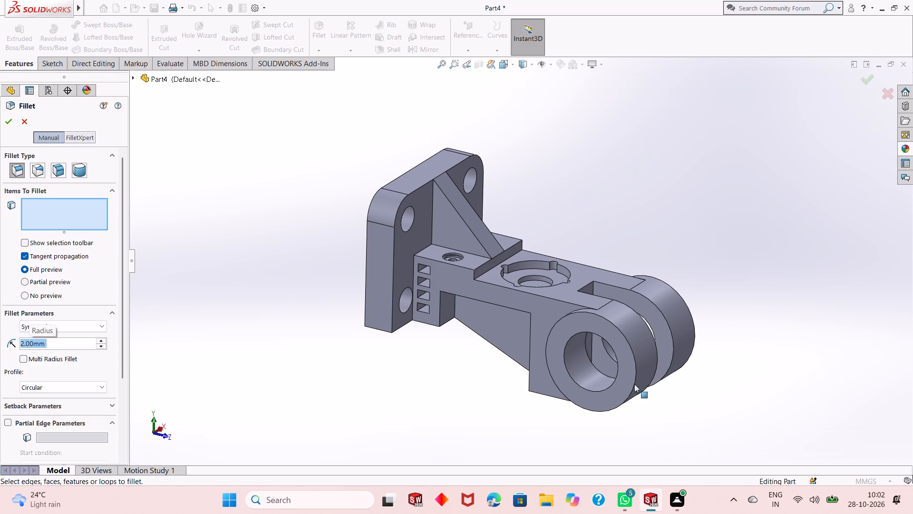
pyautogui.scroll(-6, 484, 255)
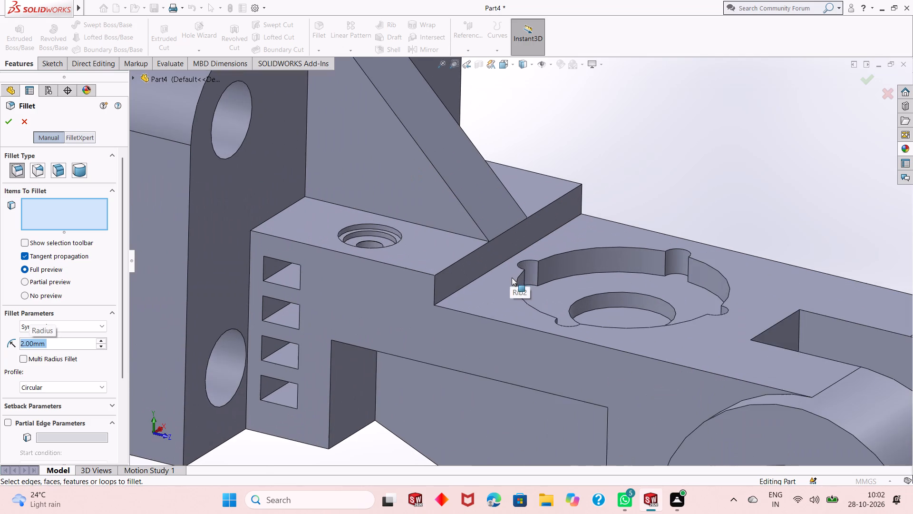
pyautogui.click(496, 264)
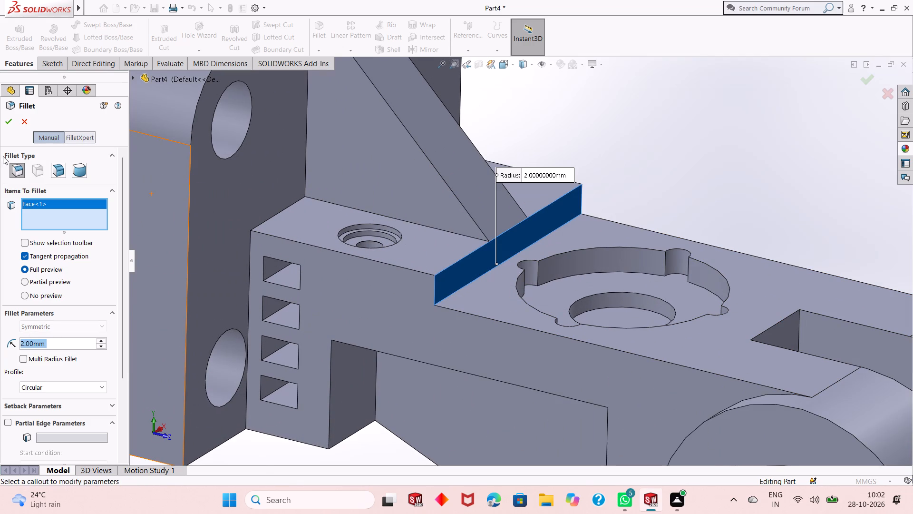
pyautogui.rightClick(32, 201)
pyautogui.click(55, 221)
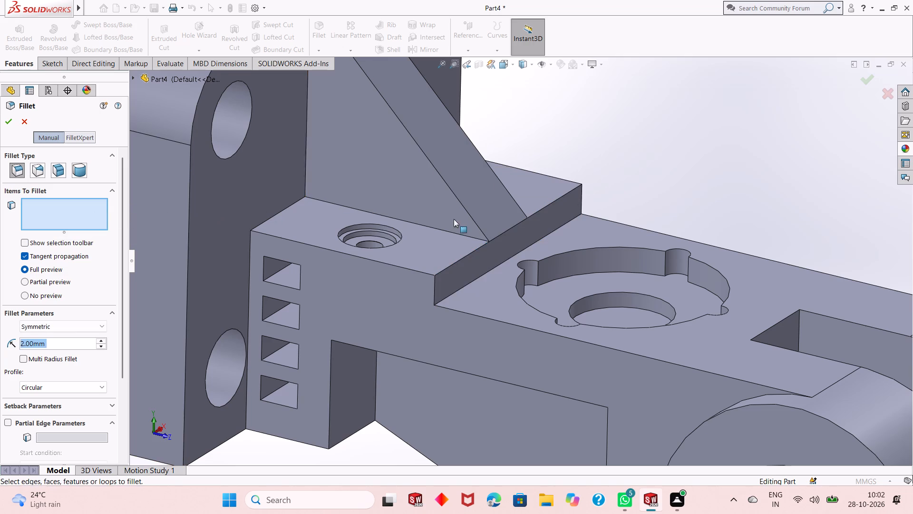
pyautogui.click(478, 279)
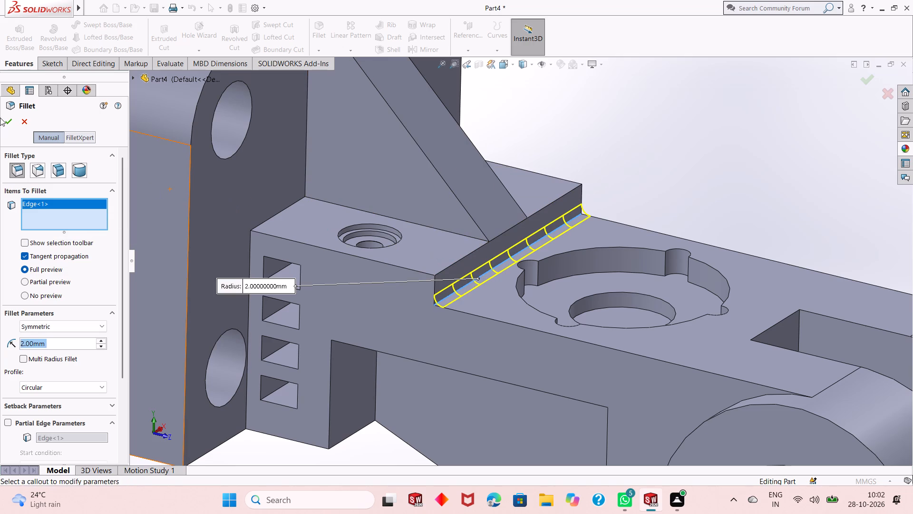
pyautogui.click(7, 120)
# Examine the fillet at the step between the block and the arm, up close and on the whole part.
pyautogui.scroll(3, 565, 294)
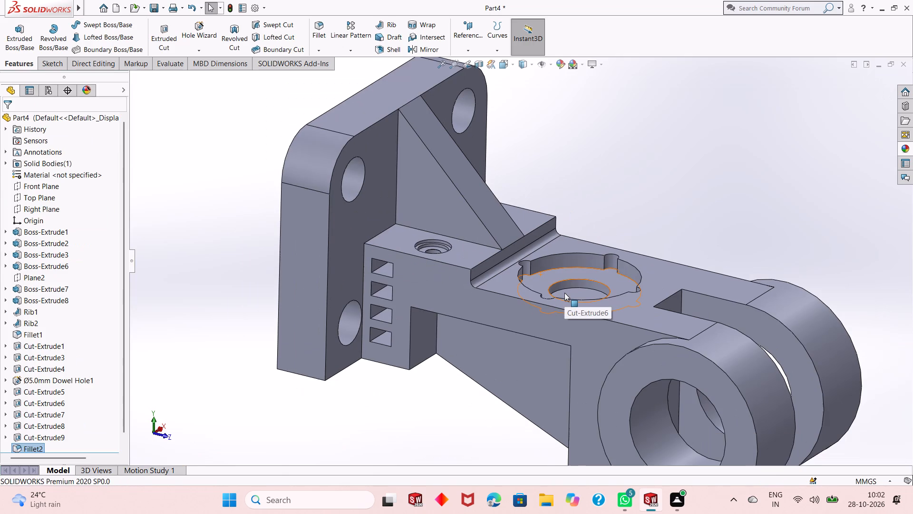
pyautogui.scroll(2, 564, 293)
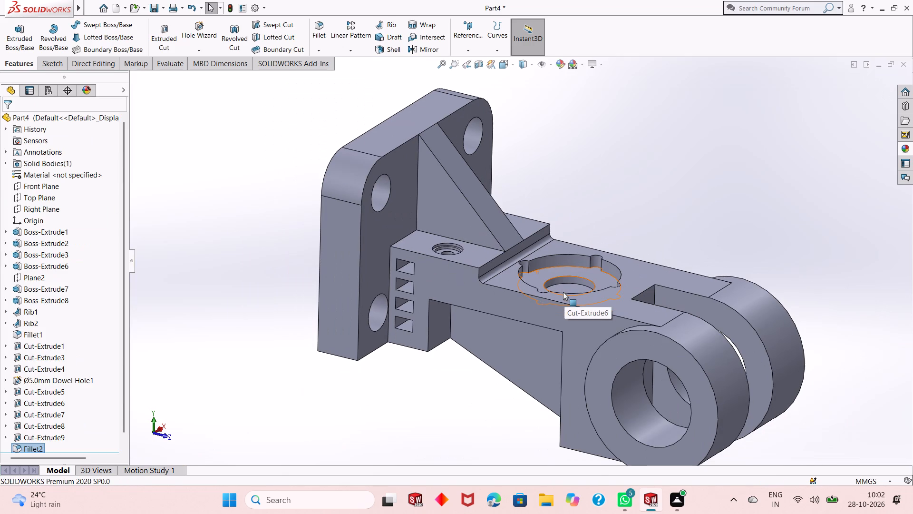
pyautogui.scroll(1, 530, 286)
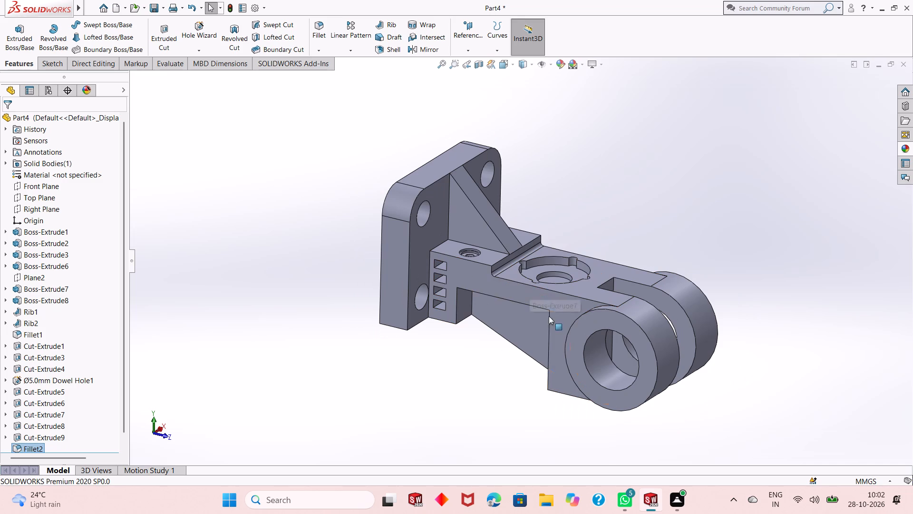
pyautogui.scroll(-3, 489, 228)
pyautogui.scroll(-4, 559, 290)
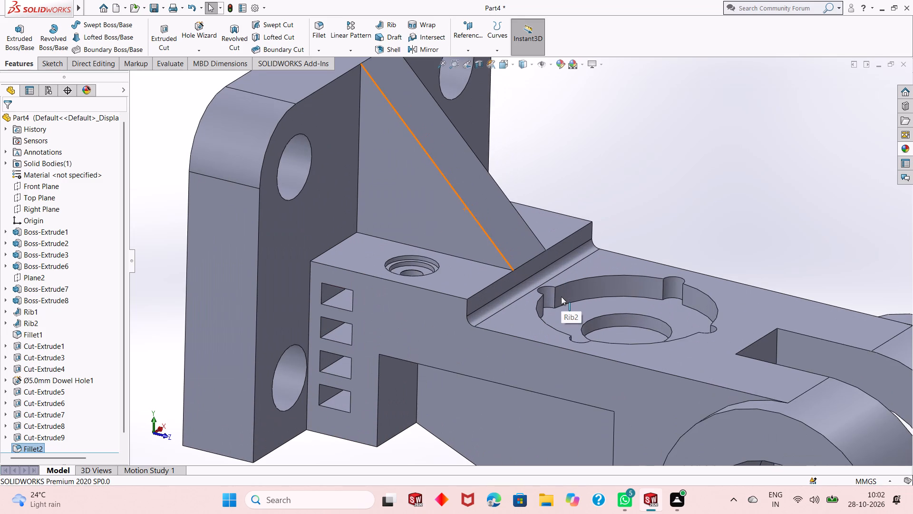
pyautogui.scroll(6, 561, 297)
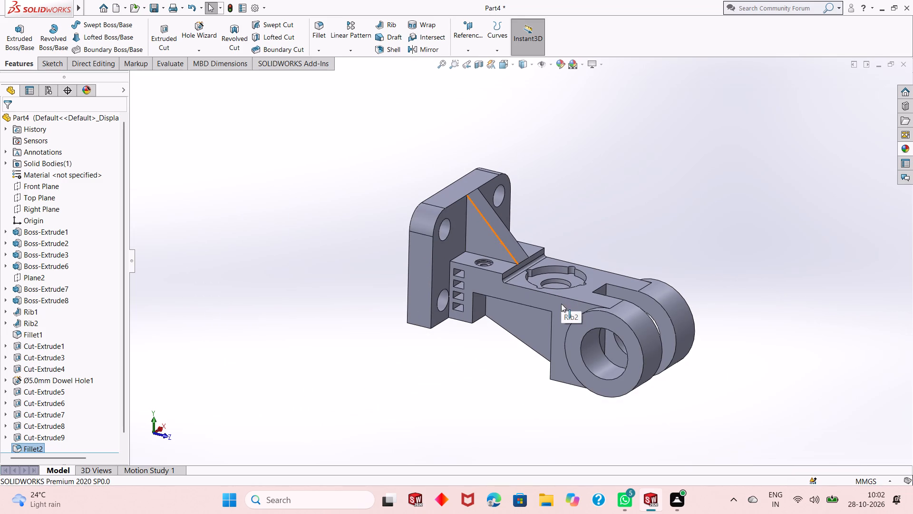
pyautogui.scroll(-1, 554, 274)
pyautogui.click(688, 191)
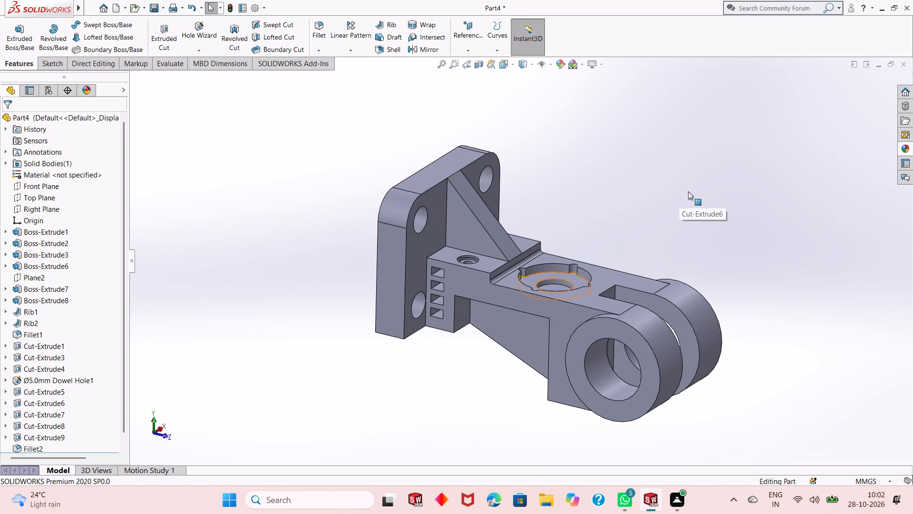
# Colour the whole part turquoise by editing its appearance with a custom colour from the spectrum.
pyautogui.click(562, 70)
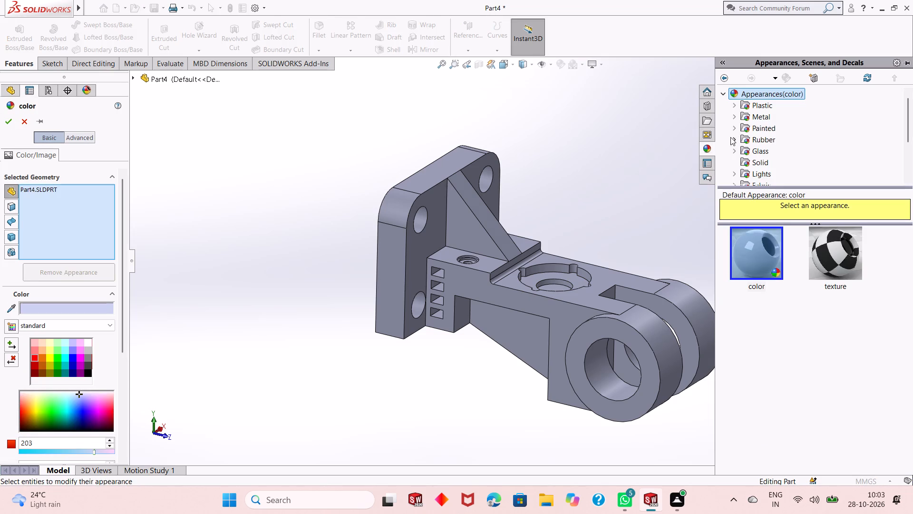
pyautogui.click(68, 412)
pyautogui.click(68, 408)
pyautogui.click(68, 405)
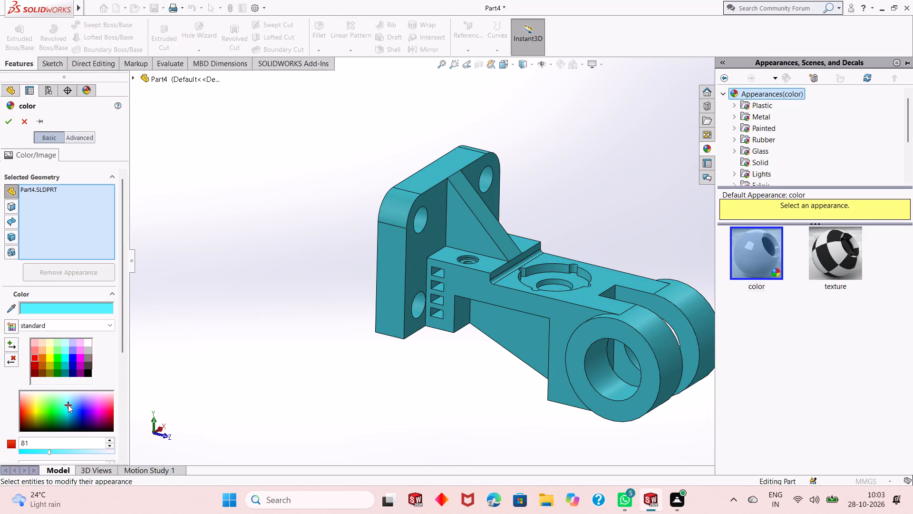
pyautogui.click(68, 405)
pyautogui.click(68, 403)
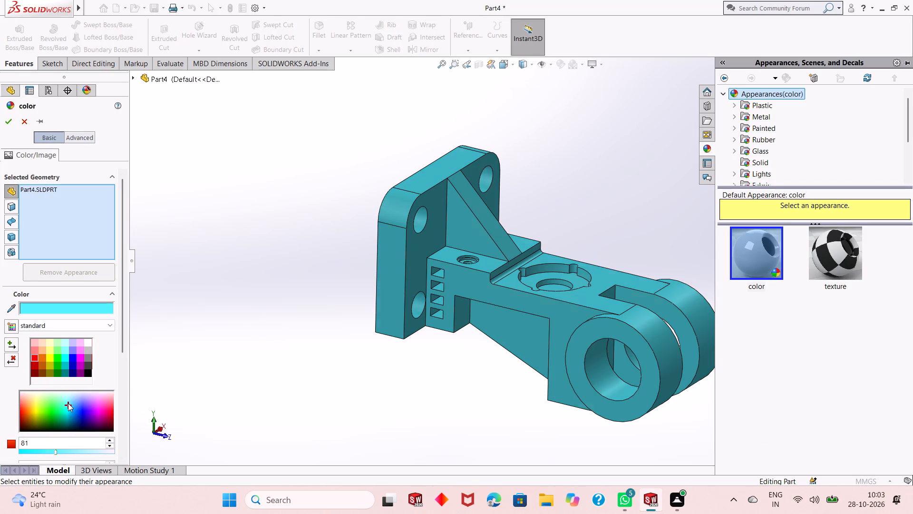
pyautogui.click(61, 413)
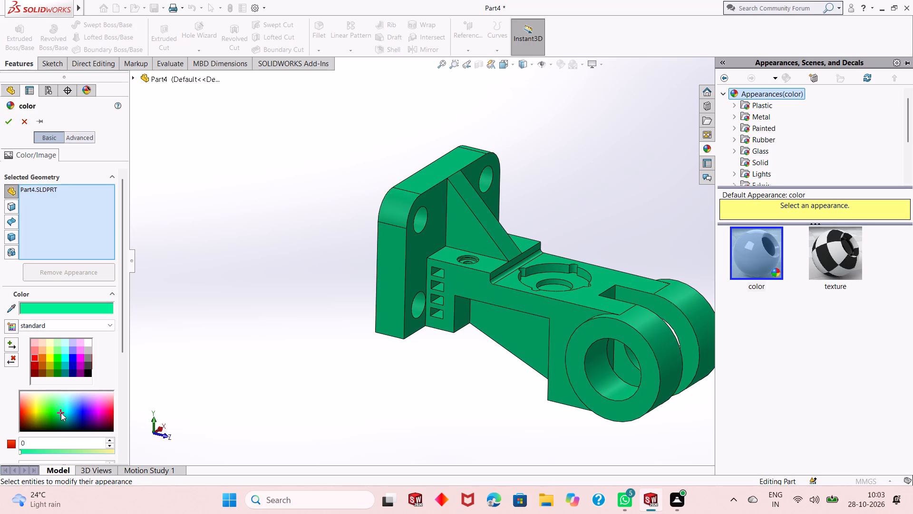
pyautogui.click(65, 405)
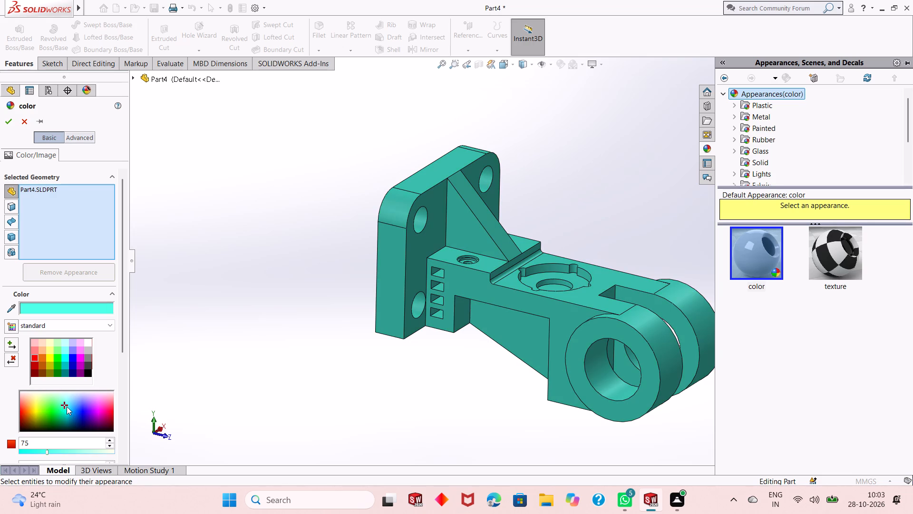
pyautogui.click(67, 406)
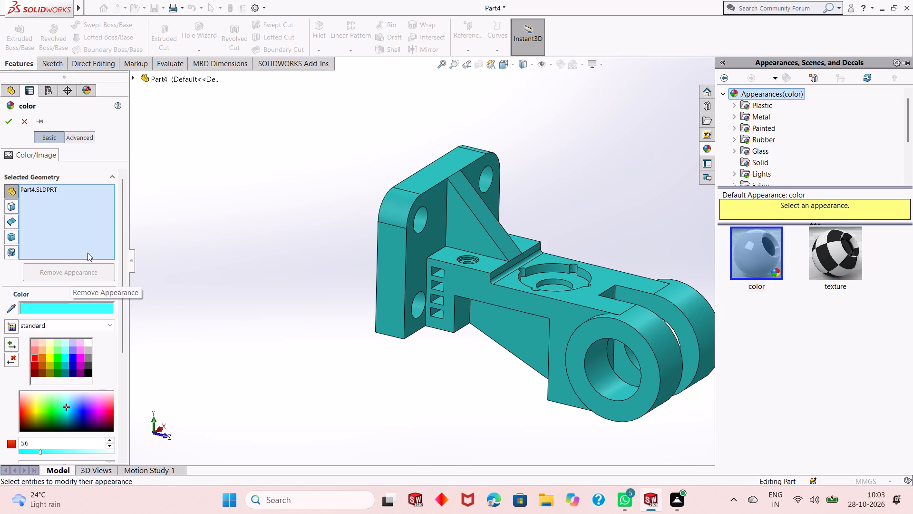
pyautogui.click(10, 120)
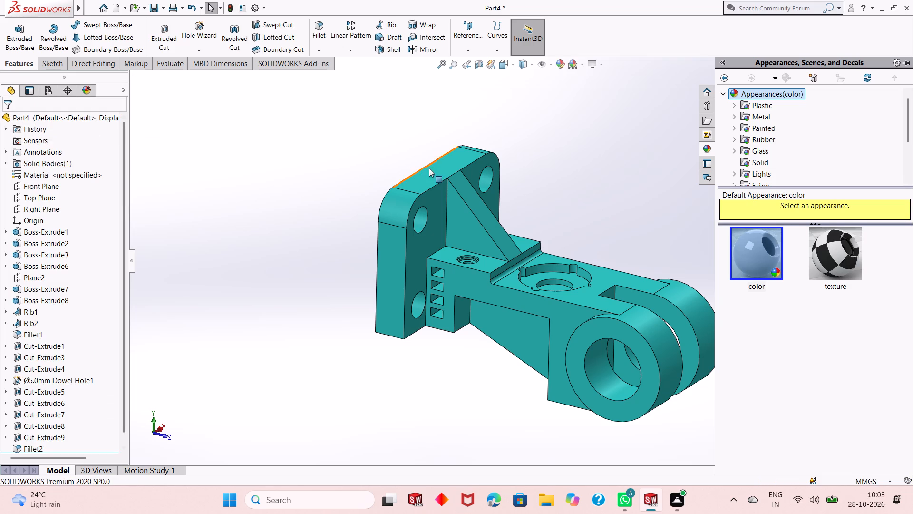
# Apply the polished aluminum metal appearance to the cut feature that forms the mounting plate's holes.
pyautogui.click(580, 171)
pyautogui.scroll(-3, 599, 287)
pyautogui.scroll(2, 322, 255)
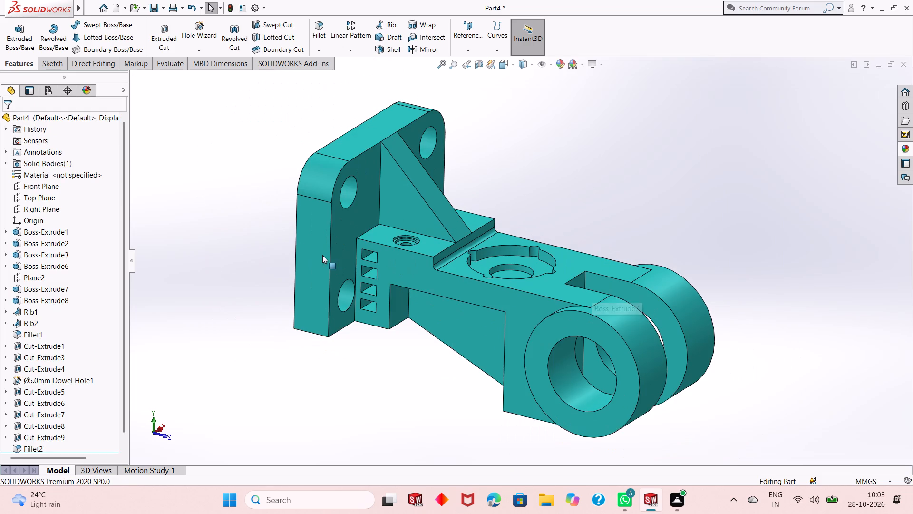
pyautogui.click(905, 144)
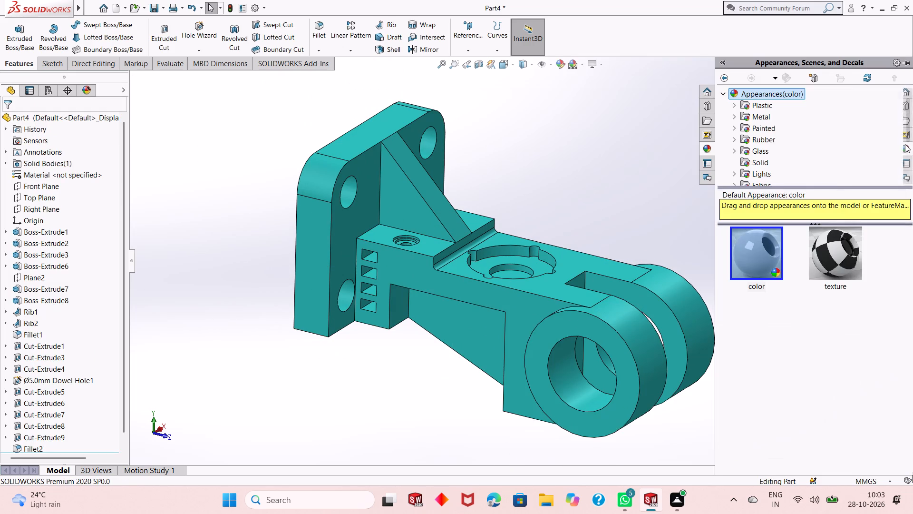
pyautogui.click(749, 120)
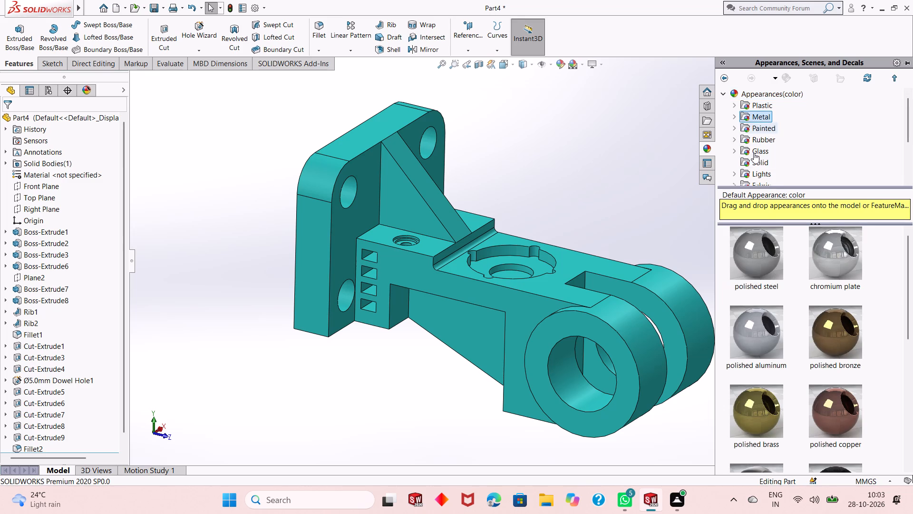
pyautogui.moveTo(764, 334); pyautogui.dragTo(417, 220)
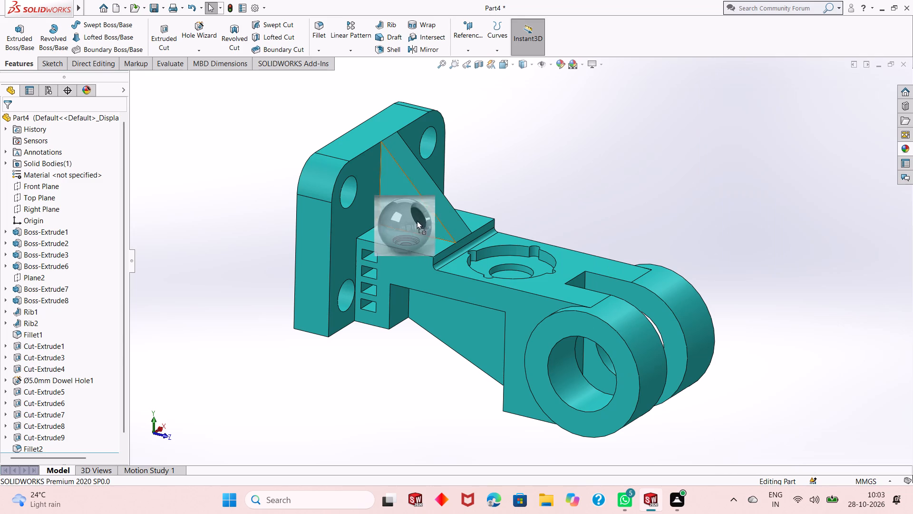
pyautogui.moveTo(417, 220); pyautogui.dragTo(350, 193)
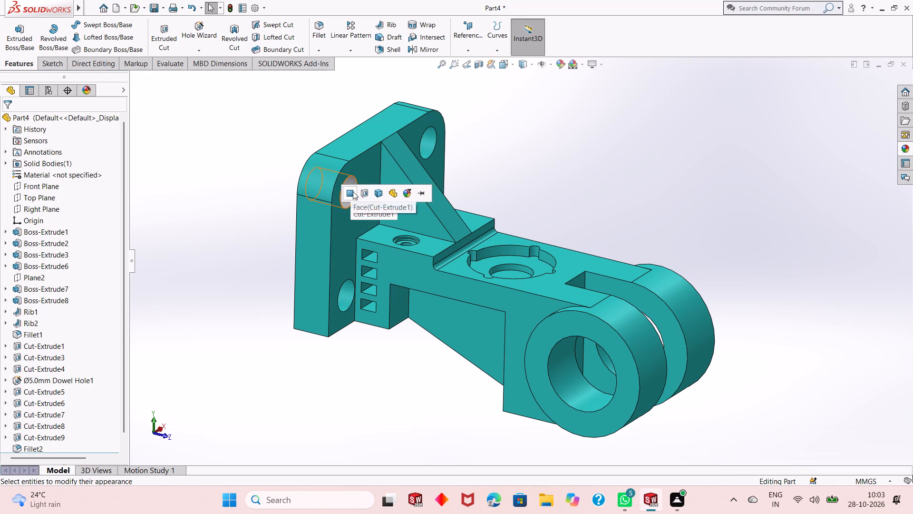
pyautogui.click(369, 187)
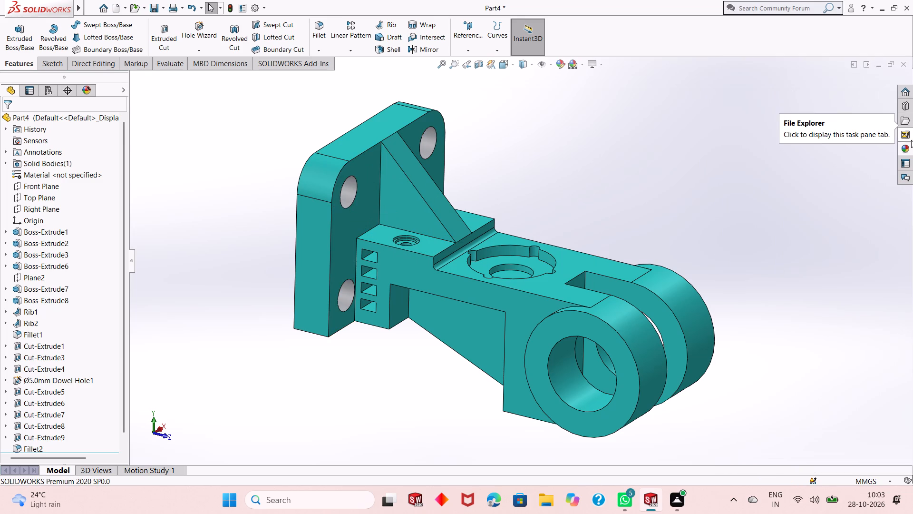
# Apply the polished aluminum appearance to the cut feature that forms the rectangular slots in the block's side.
pyautogui.click(907, 146)
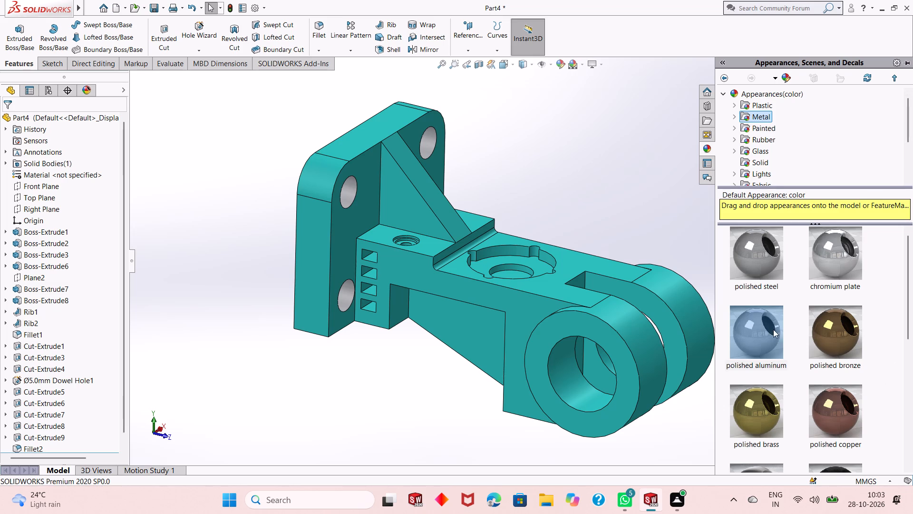
pyautogui.moveTo(773, 329); pyautogui.dragTo(369, 255)
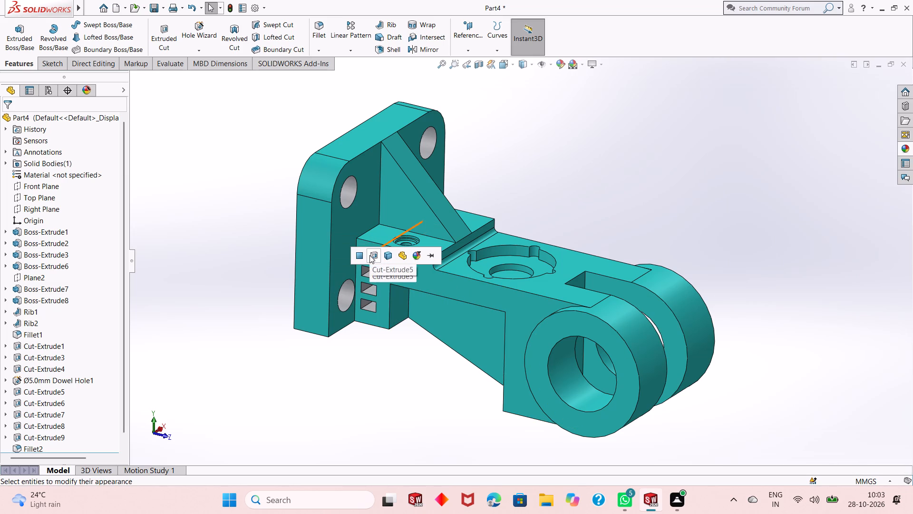
pyautogui.click(369, 255)
# Apply polished aluminum to the outer counterbore wall face of the near stepped hole on the block's top.
pyautogui.scroll(-2, 375, 255)
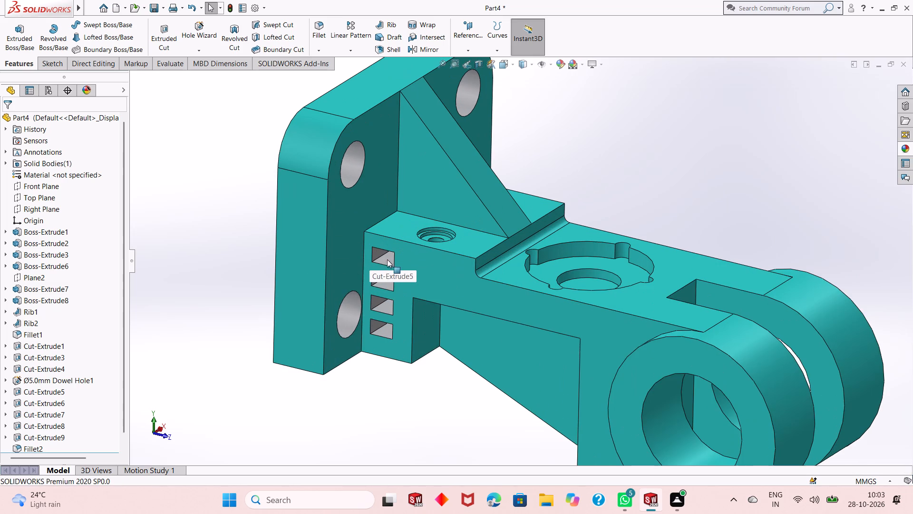
pyautogui.scroll(1, 387, 267)
pyautogui.scroll(-1, 837, 347)
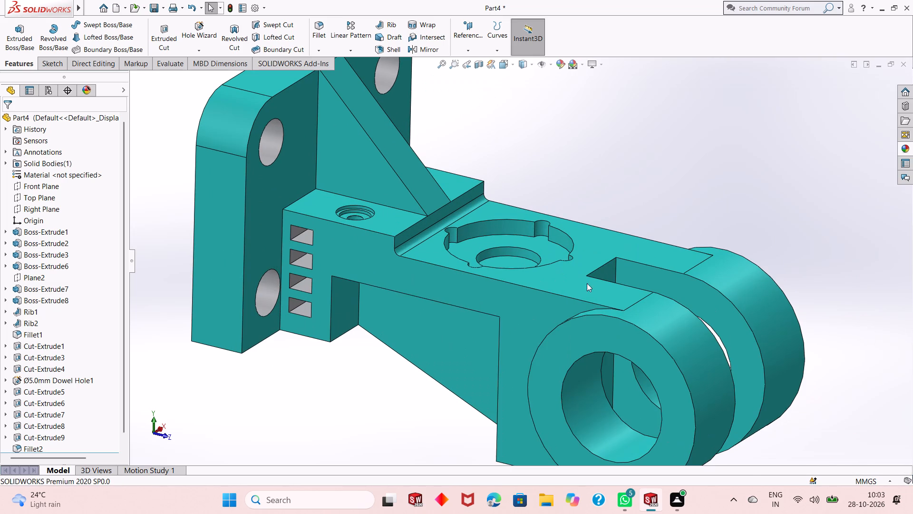
pyautogui.scroll(-5, 358, 206)
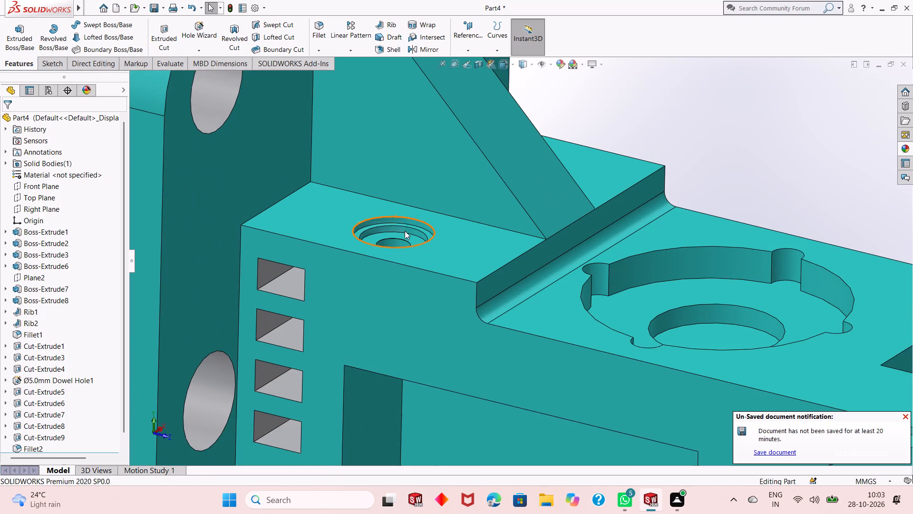
pyautogui.scroll(-2, 405, 231)
pyautogui.click(900, 147)
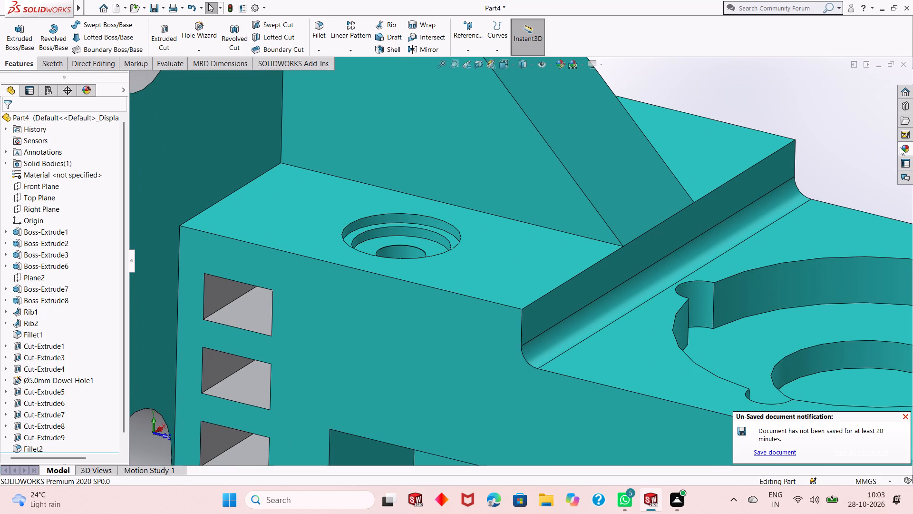
pyautogui.moveTo(741, 320); pyautogui.dragTo(459, 219)
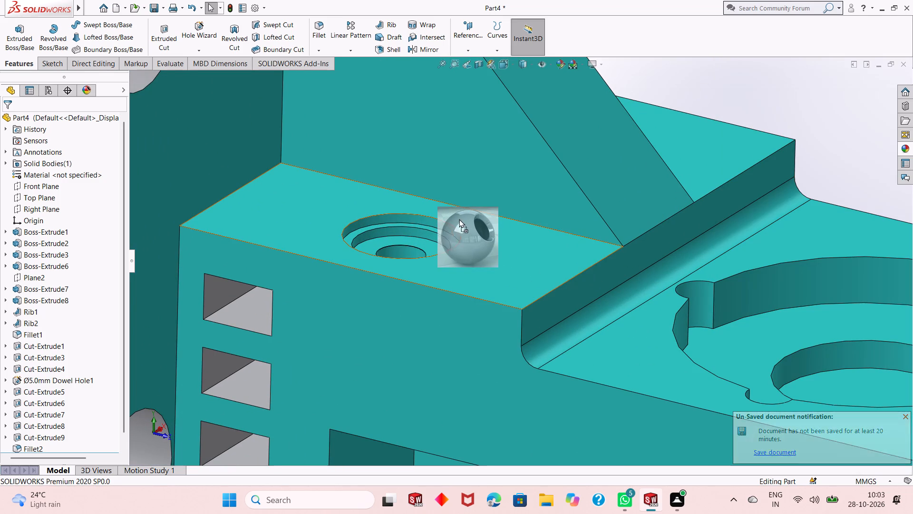
pyautogui.moveTo(459, 219); pyautogui.dragTo(426, 221)
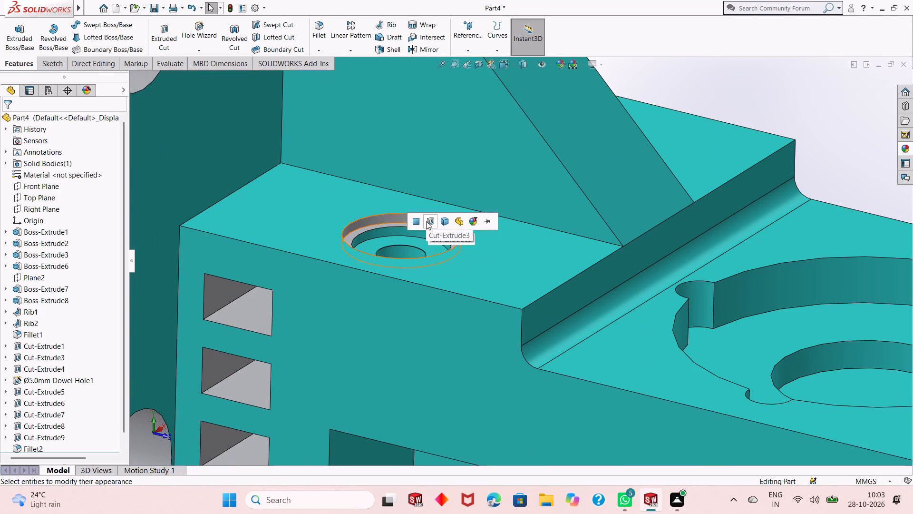
pyautogui.click(416, 223)
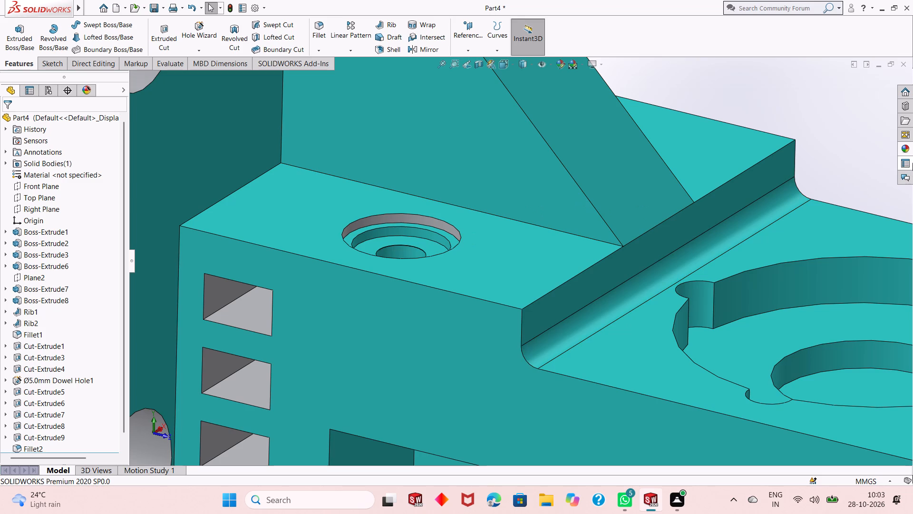
# Apply polished aluminum to the inner counterbore wall and the small bore face of the near stepped hole.
pyautogui.click(905, 151)
pyautogui.moveTo(752, 319); pyautogui.dragTo(751, 320)
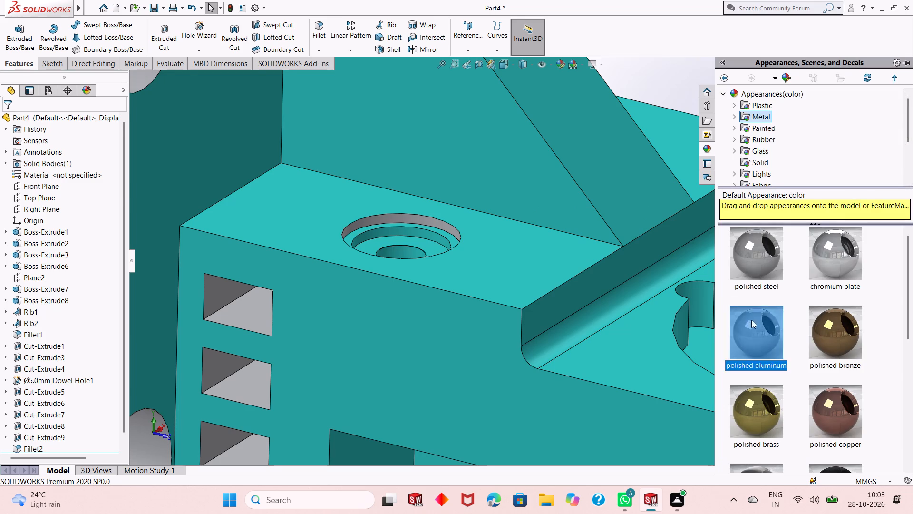
pyautogui.moveTo(751, 320); pyautogui.dragTo(430, 236)
pyautogui.click(430, 236)
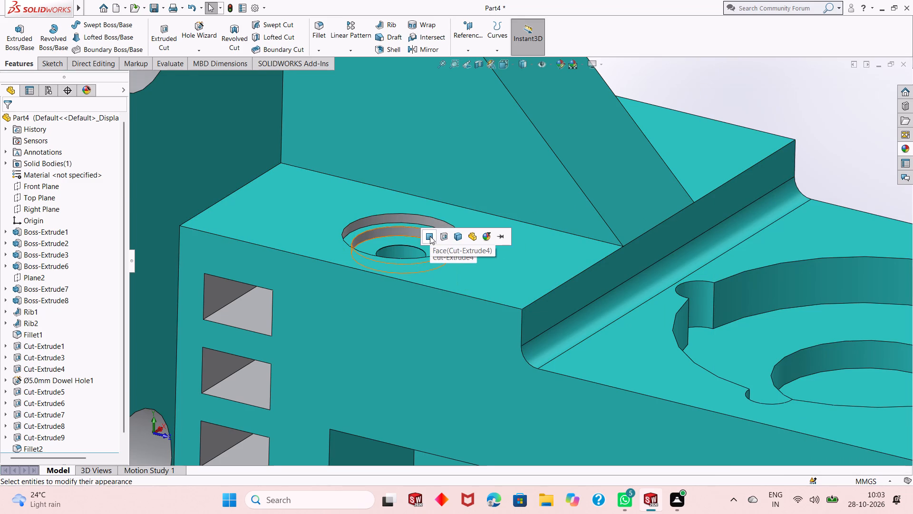
pyautogui.click(903, 146)
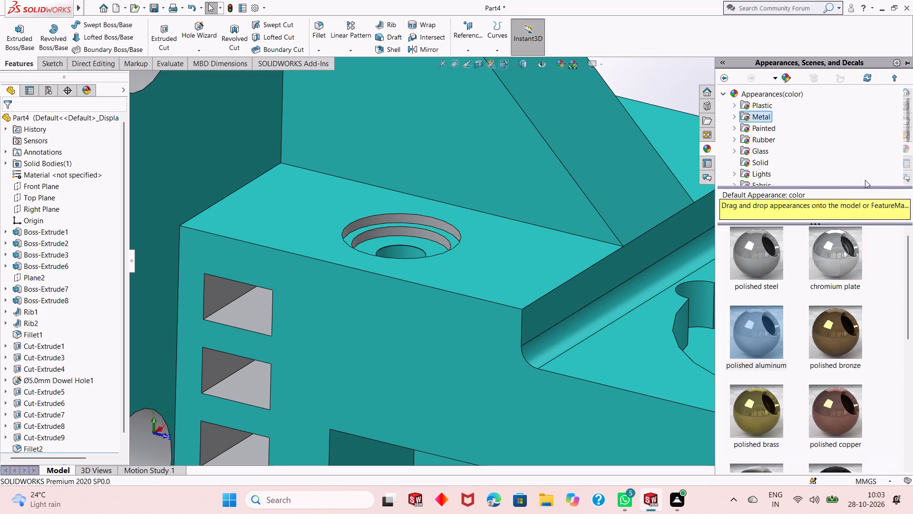
pyautogui.moveTo(752, 329); pyautogui.dragTo(414, 253)
pyautogui.click(414, 253)
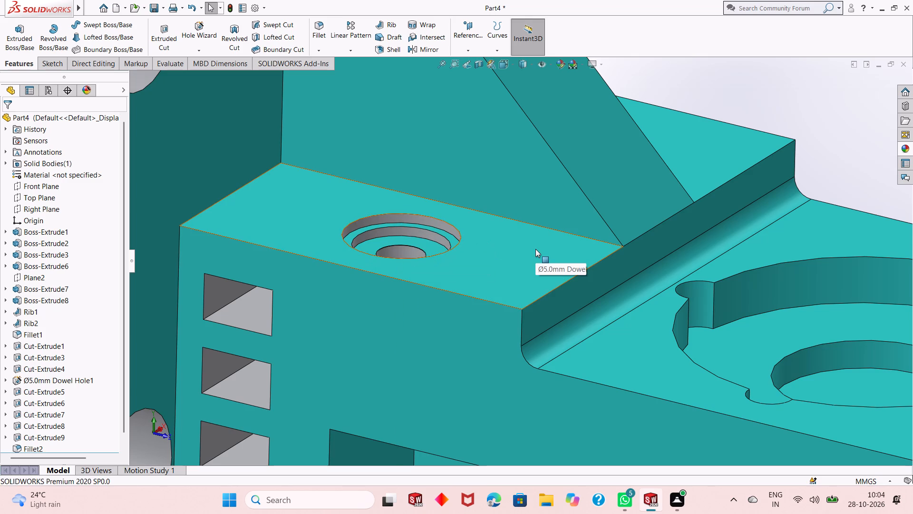
# Apply polished aluminum to the small bore face of the stepped hole on the other side of the upper rib.
pyautogui.scroll(3, 535, 249)
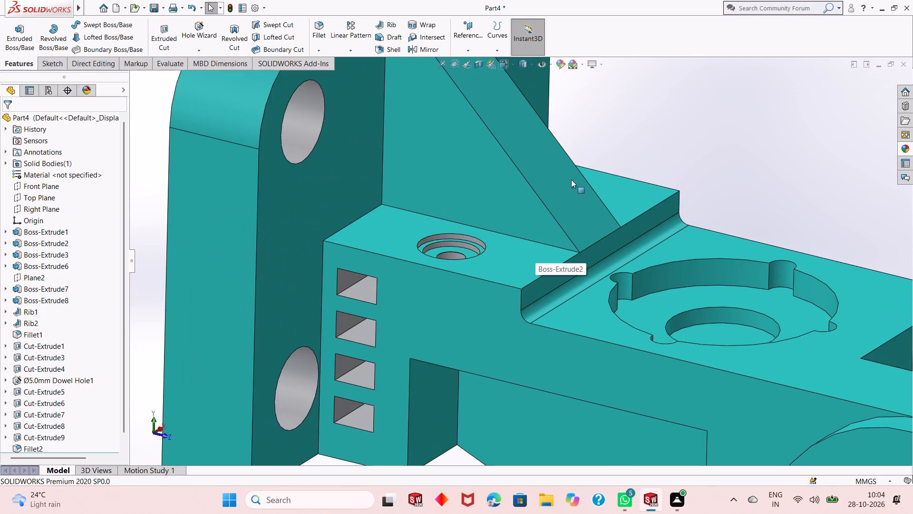
pyautogui.moveTo(615, 134); pyautogui.dragTo(598, 163, button='middle')
pyautogui.scroll(-2, 577, 175)
pyautogui.moveTo(574, 178); pyautogui.dragTo(572, 186, button='middle')
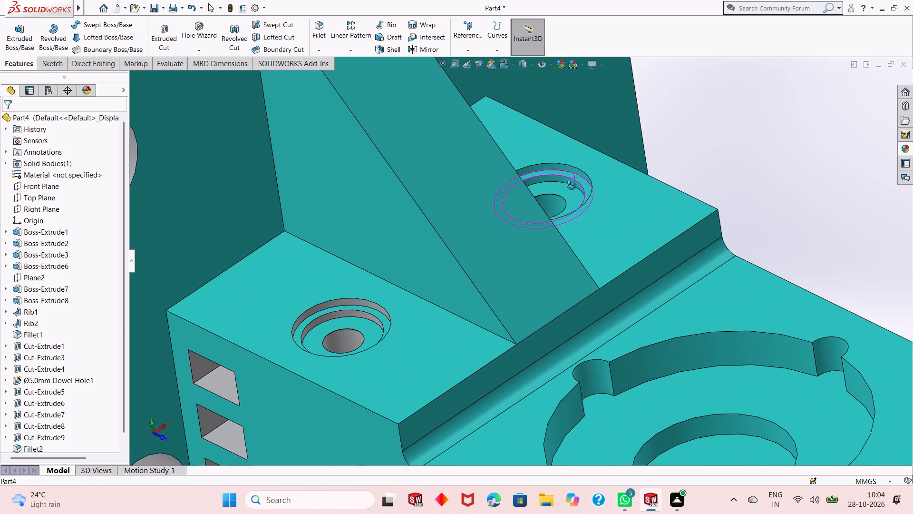
pyautogui.moveTo(572, 186); pyautogui.dragTo(564, 199, button='middle')
pyautogui.scroll(-3, 560, 193)
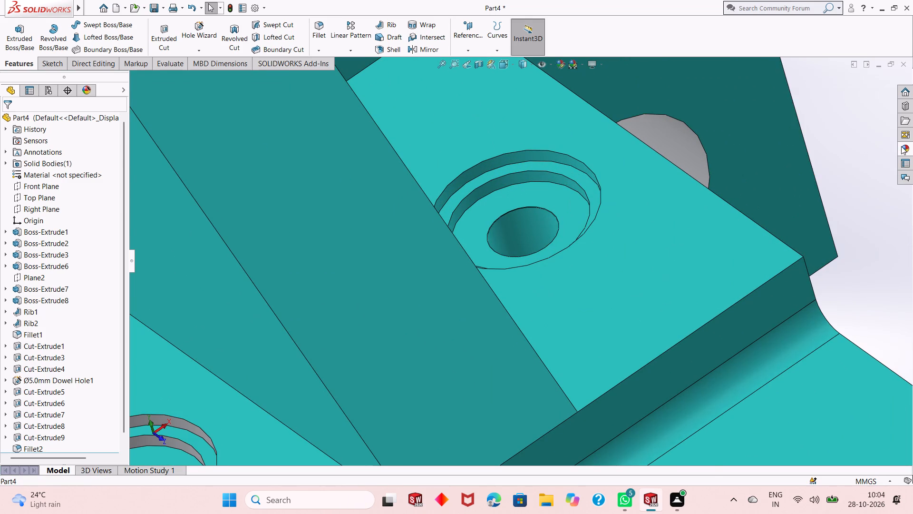
pyautogui.click(901, 146)
pyautogui.moveTo(755, 321); pyautogui.dragTo(528, 208)
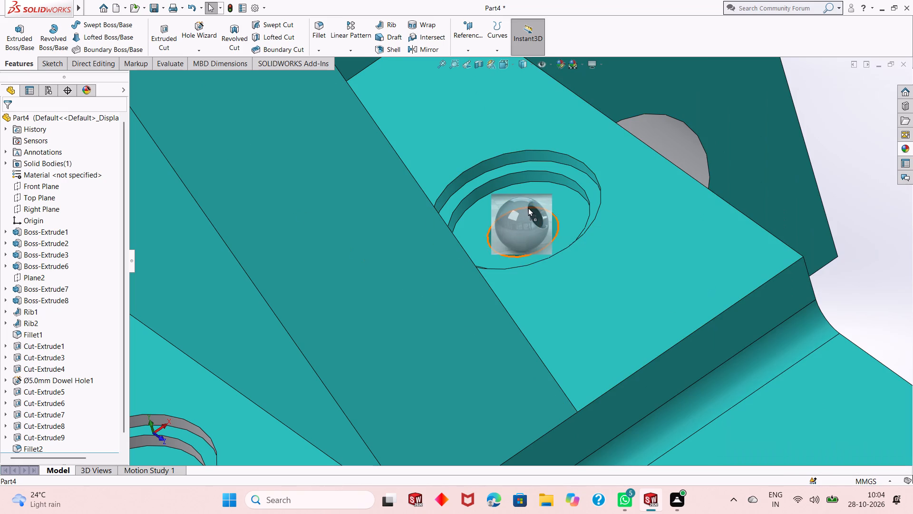
pyautogui.moveTo(528, 208); pyautogui.dragTo(528, 219)
pyautogui.click(528, 219)
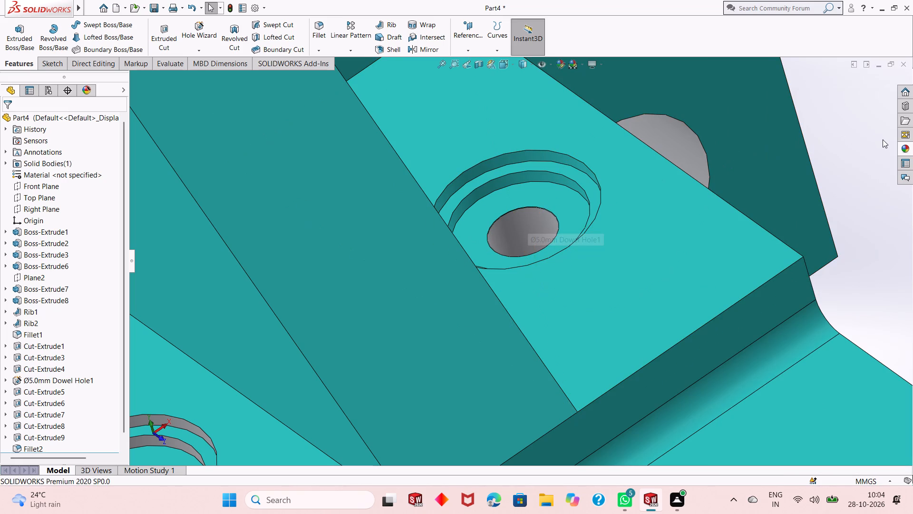
# Apply polished aluminum to the inner and outer counterbore wall faces of the stepped hole beyond the rib.
pyautogui.click(903, 151)
pyautogui.moveTo(759, 326); pyautogui.dragTo(613, 224)
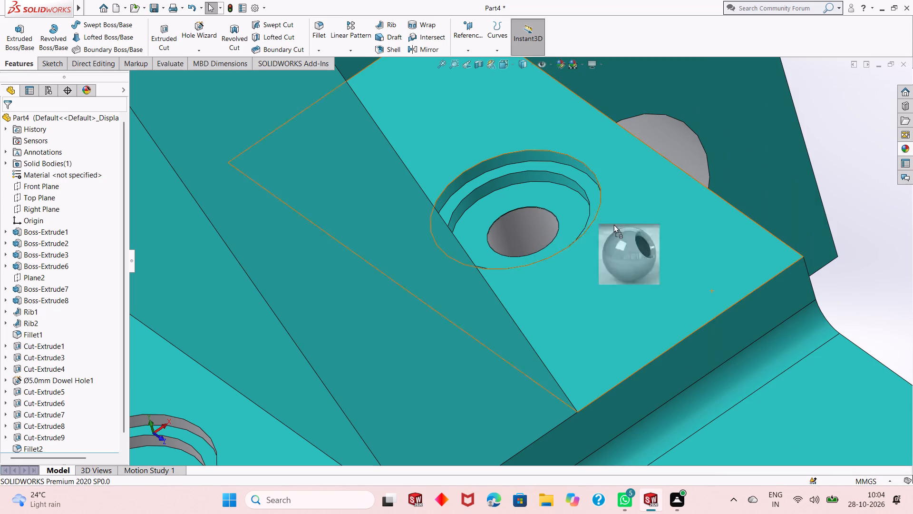
pyautogui.moveTo(613, 224); pyautogui.dragTo(573, 188)
pyautogui.click(573, 187)
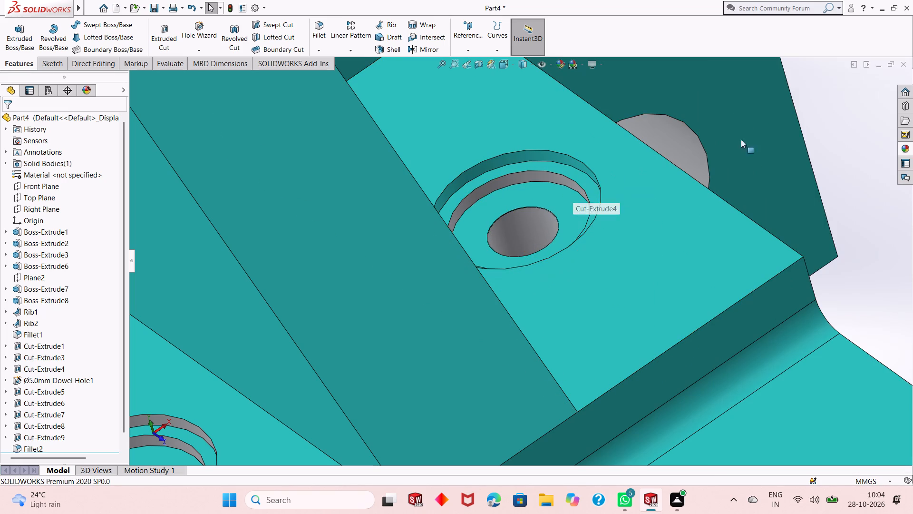
pyautogui.click(907, 148)
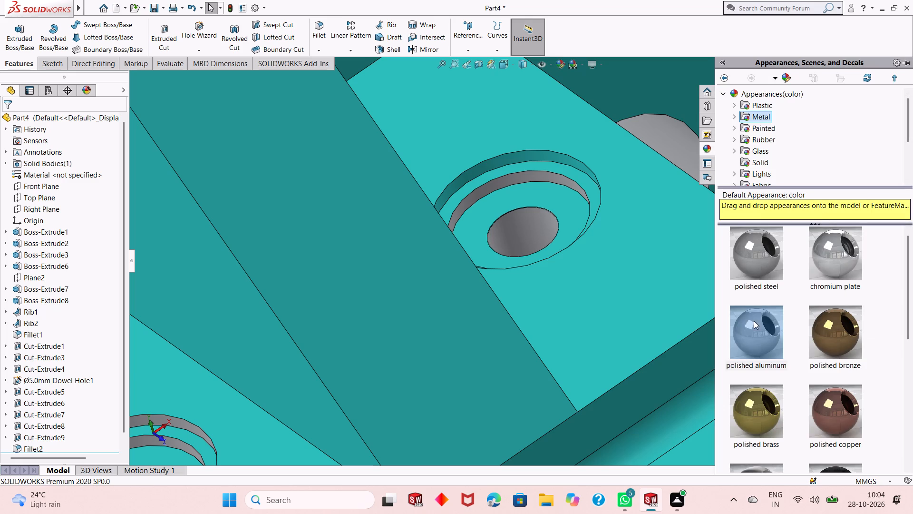
pyautogui.moveTo(754, 328); pyautogui.dragTo(563, 159)
pyautogui.click(563, 159)
pyautogui.scroll(1, 567, 194)
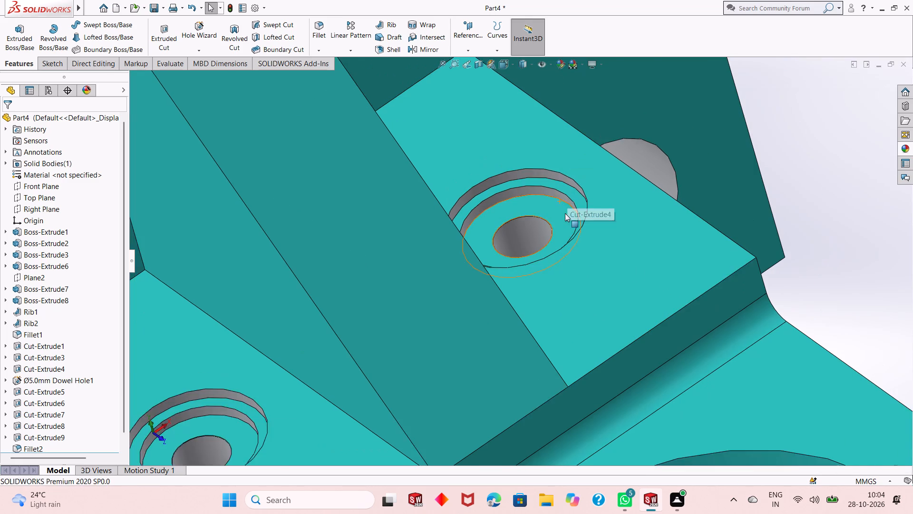
# Apply polished aluminum to the wall of the central round hole in the arm's notched circular pocket.
pyautogui.scroll(6, 565, 213)
pyautogui.scroll(1, 592, 367)
pyautogui.scroll(-1, 595, 359)
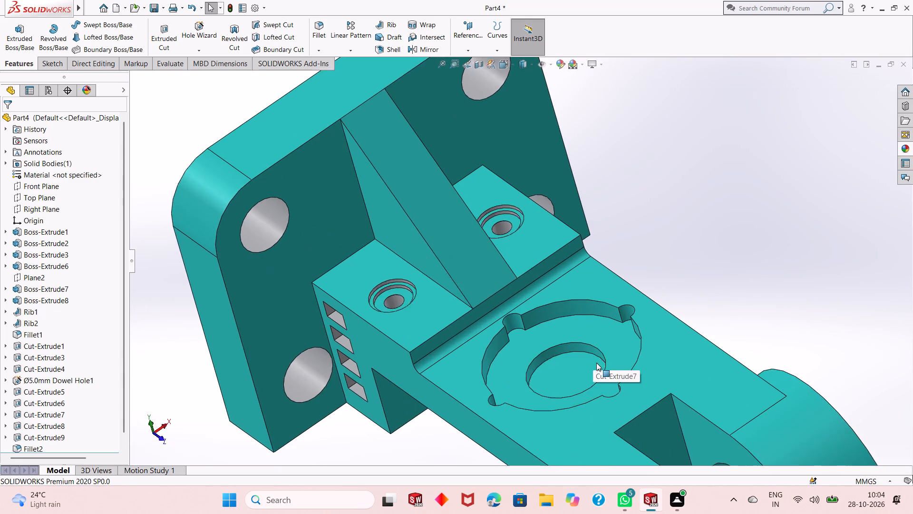
pyautogui.scroll(-2, 596, 363)
pyautogui.scroll(1, 586, 355)
pyautogui.scroll(-1, 555, 388)
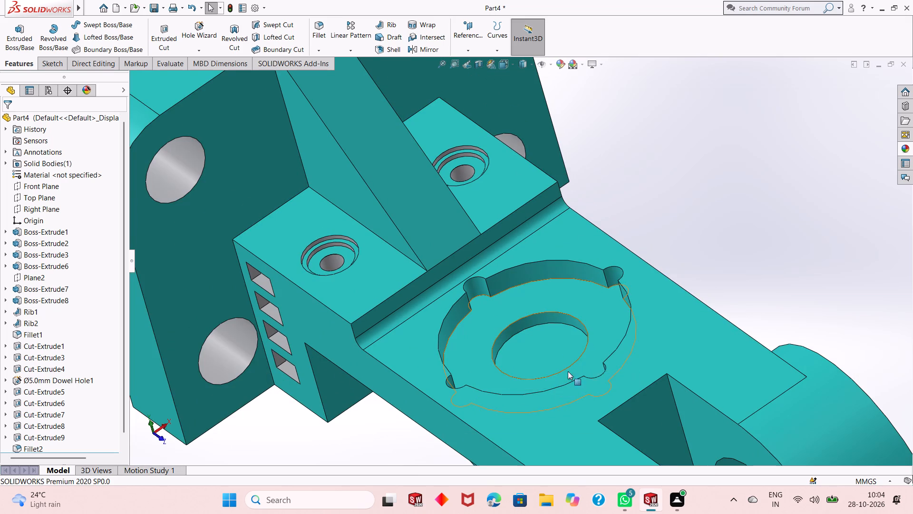
pyautogui.scroll(-1, 568, 371)
pyautogui.click(902, 152)
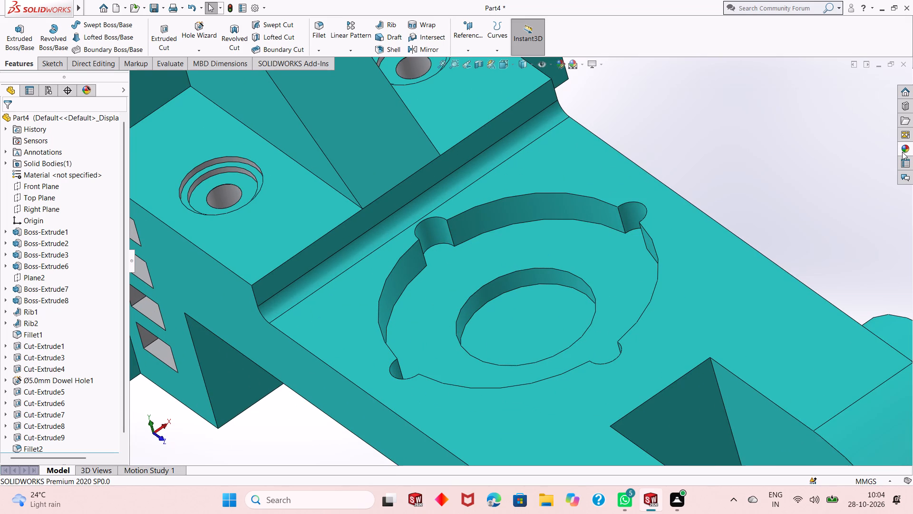
pyautogui.moveTo(748, 330); pyautogui.dragTo(688, 306)
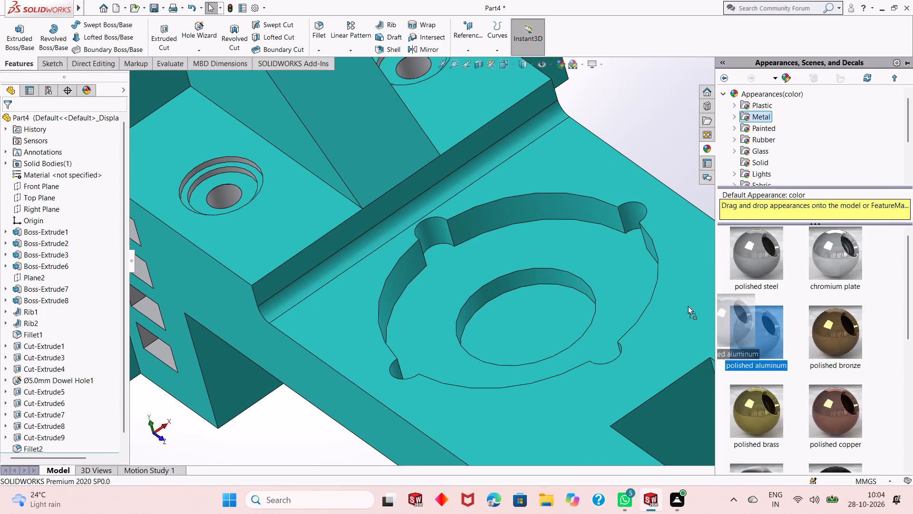
pyautogui.moveTo(688, 306); pyautogui.dragTo(566, 279)
pyautogui.click(566, 279)
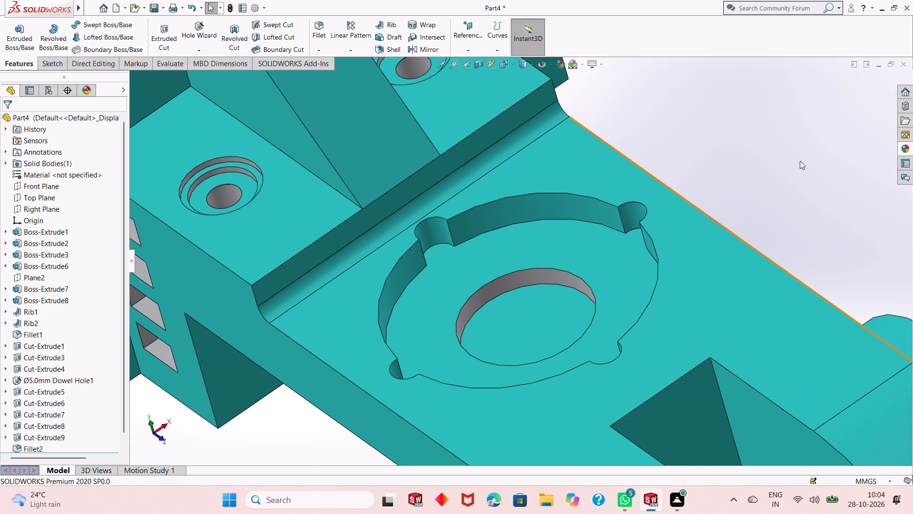
# Apply polished aluminum to the pocket's arc wall between the block-side and far-edge notches, and to the block-side notch.
pyautogui.click(908, 149)
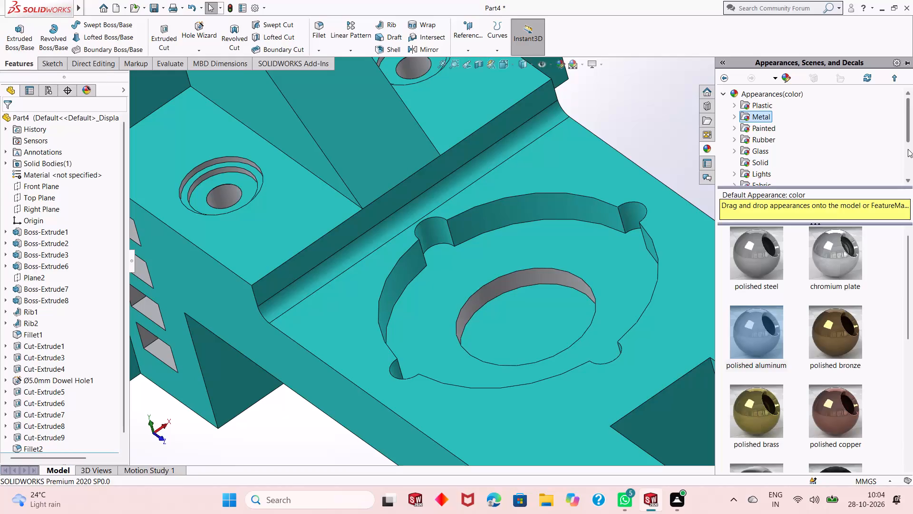
pyautogui.moveTo(757, 329); pyautogui.dragTo(606, 200)
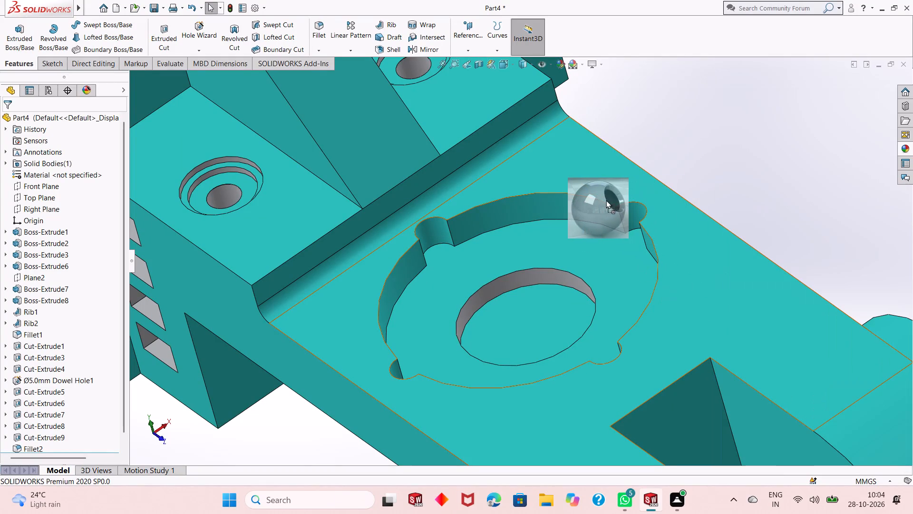
pyautogui.moveTo(606, 200); pyautogui.dragTo(601, 208)
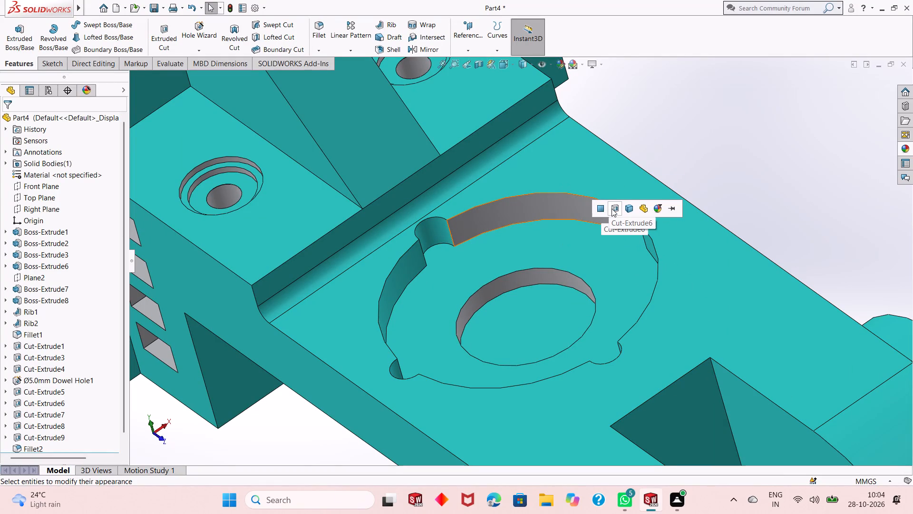
pyautogui.click(605, 208)
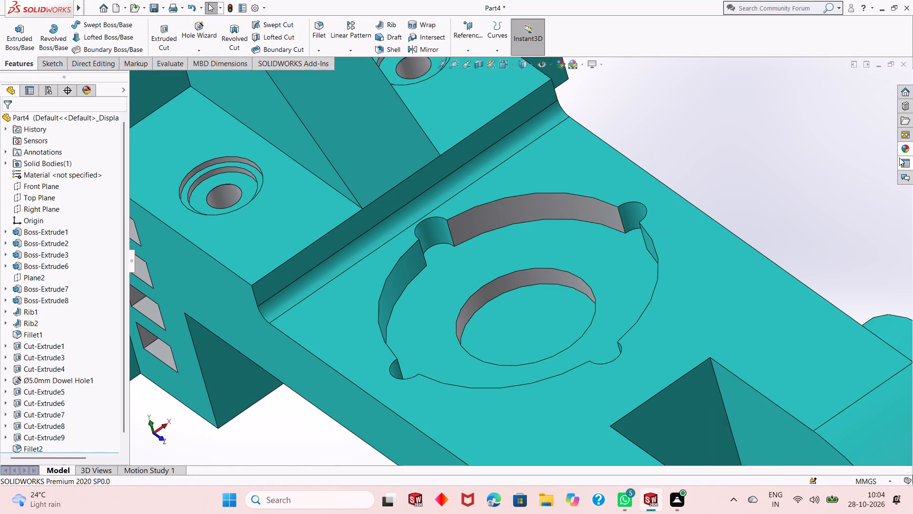
pyautogui.click(908, 139)
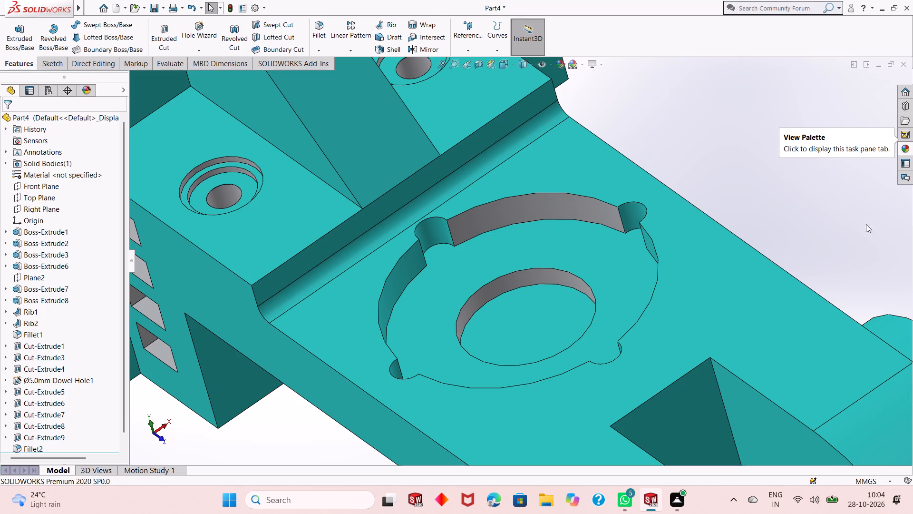
pyautogui.click(905, 147)
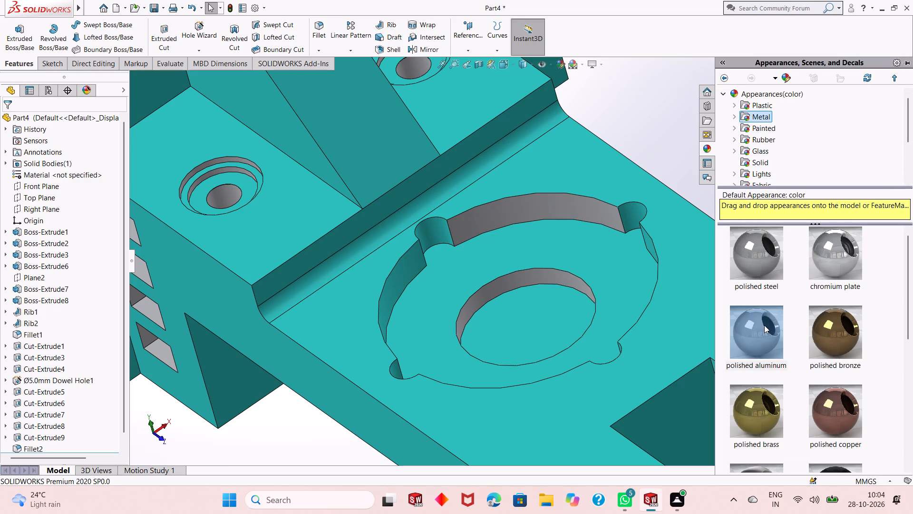
pyautogui.moveTo(764, 325); pyautogui.dragTo(580, 287)
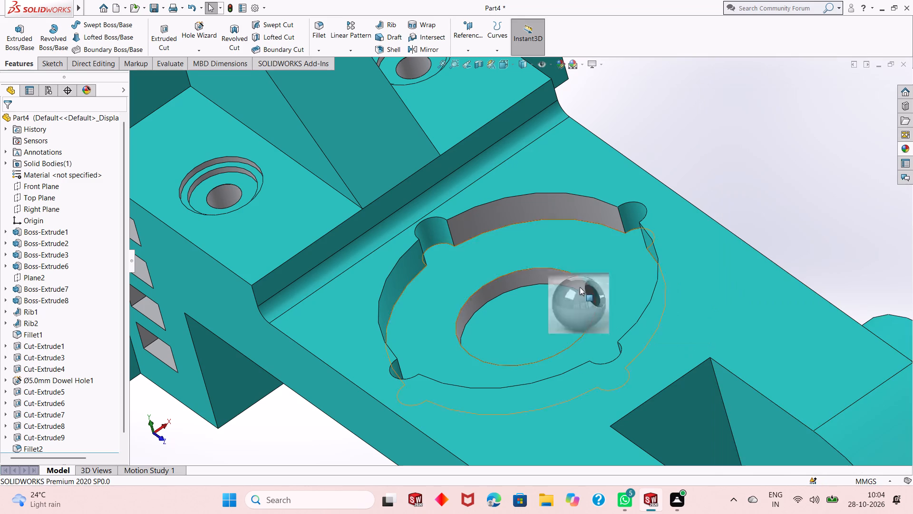
pyautogui.moveTo(580, 287); pyautogui.dragTo(439, 224)
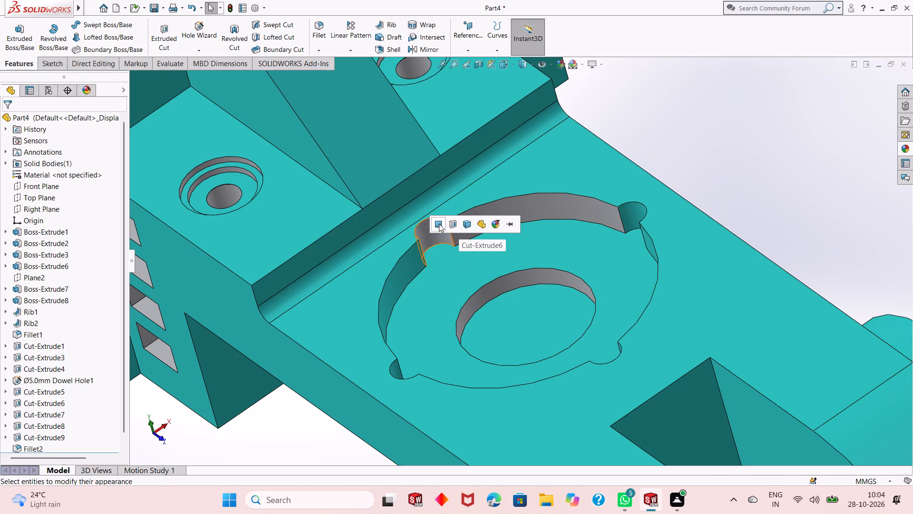
pyautogui.click(439, 224)
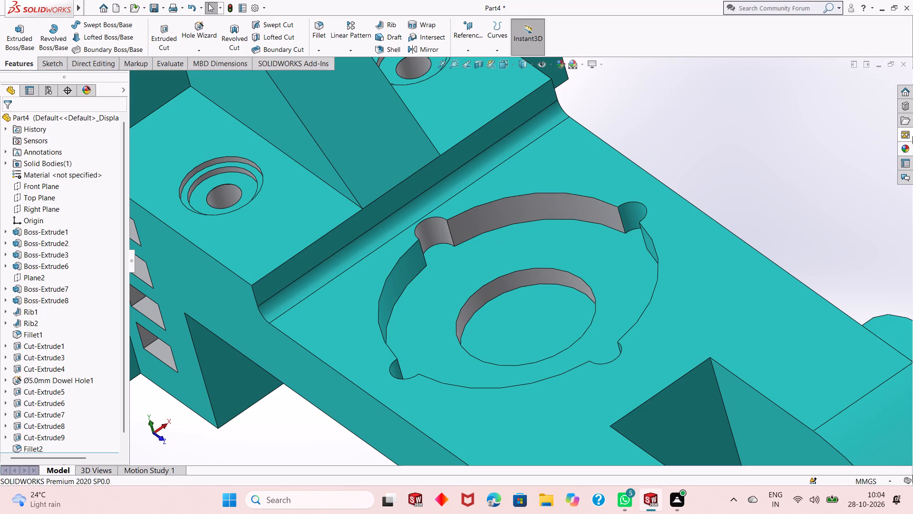
# Apply polished aluminum to the pocket's arc wall between the block-side and near-edge notches, and to the far-edge notch.
pyautogui.click(910, 150)
pyautogui.moveTo(758, 327); pyautogui.dragTo(395, 278)
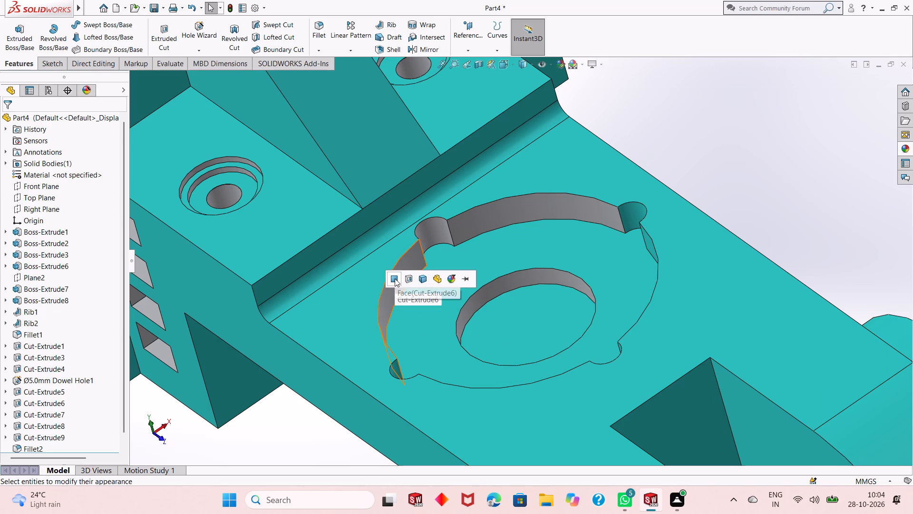
pyautogui.click(395, 278)
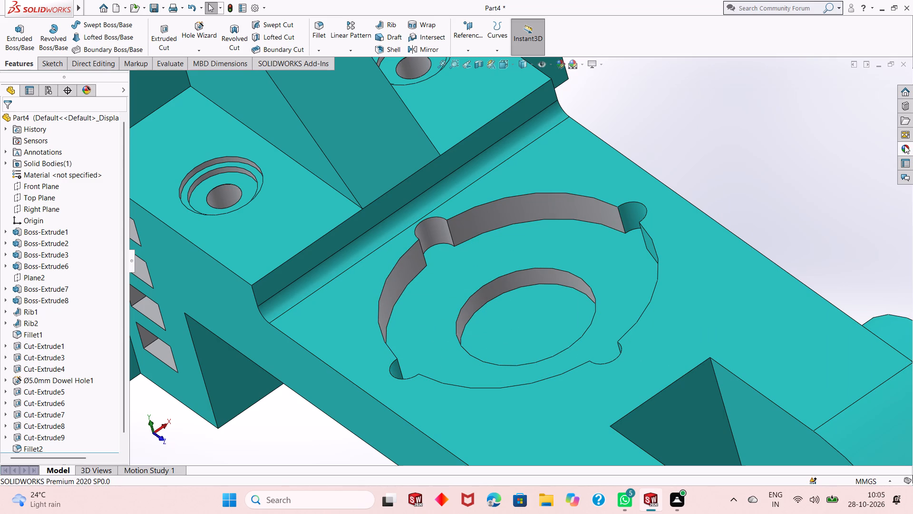
pyautogui.click(904, 145)
pyautogui.moveTo(764, 336); pyautogui.dragTo(649, 240)
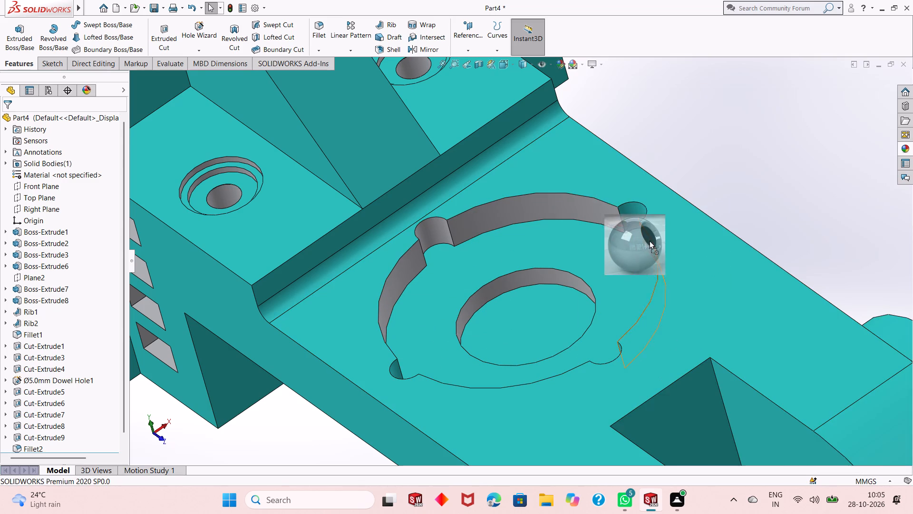
pyautogui.moveTo(649, 240); pyautogui.dragTo(635, 217)
pyautogui.click(635, 217)
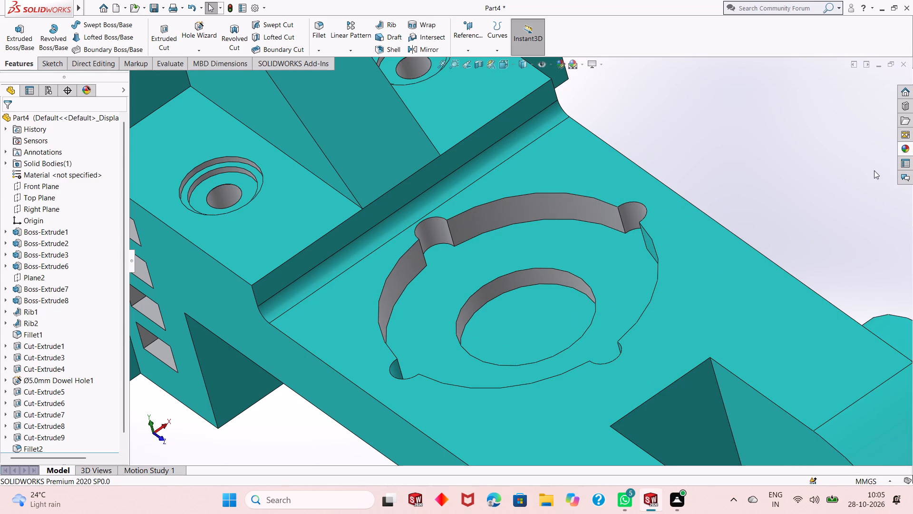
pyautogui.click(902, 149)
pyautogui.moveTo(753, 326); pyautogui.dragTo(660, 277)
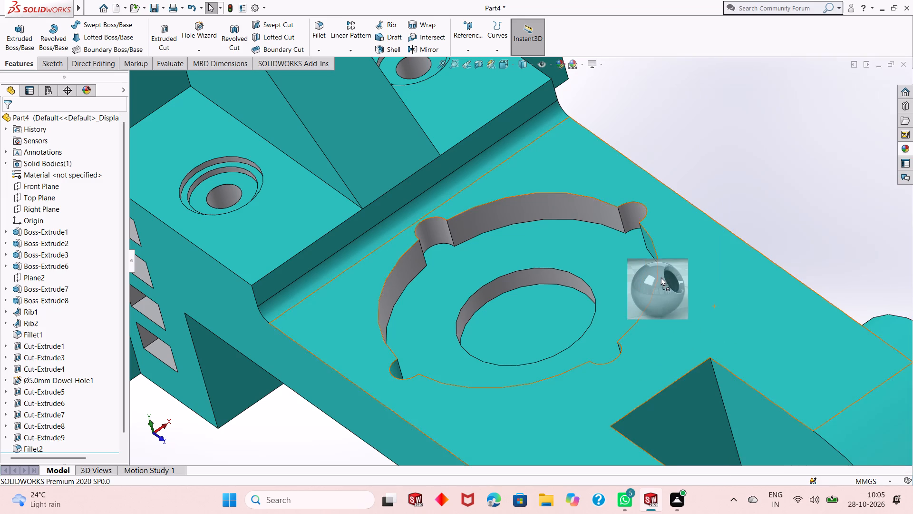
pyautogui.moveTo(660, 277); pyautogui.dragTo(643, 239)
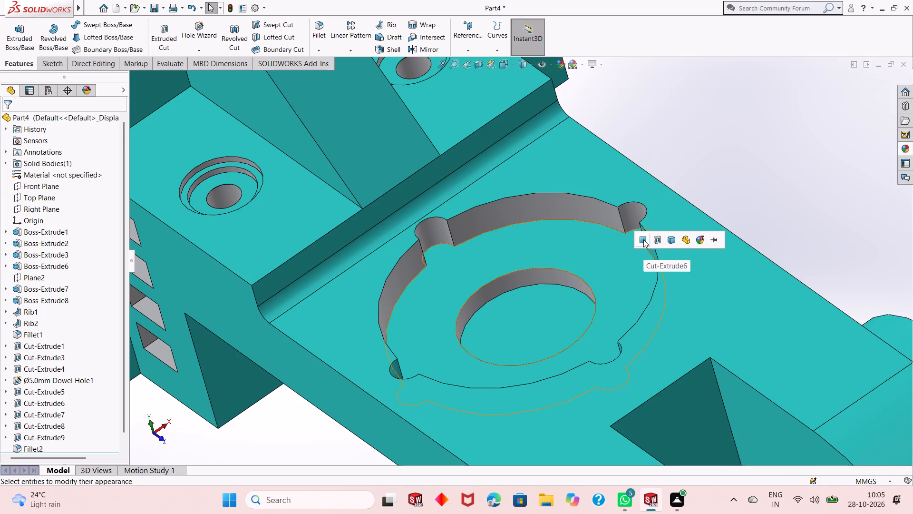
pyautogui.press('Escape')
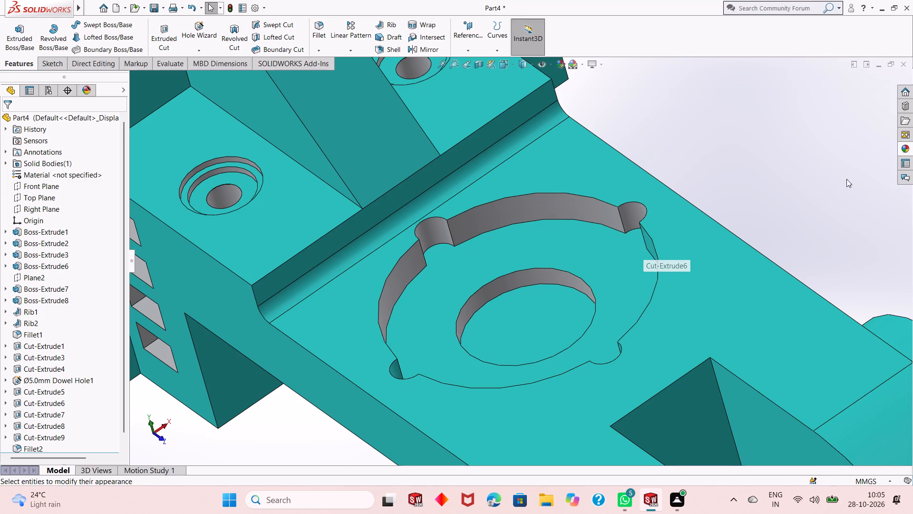
# Apply polished aluminum to the pocket's arc wall between the far-edge notch and the notch facing the slotted cylinder.
pyautogui.moveTo(659, 340); pyautogui.dragTo(692, 378, button='middle')
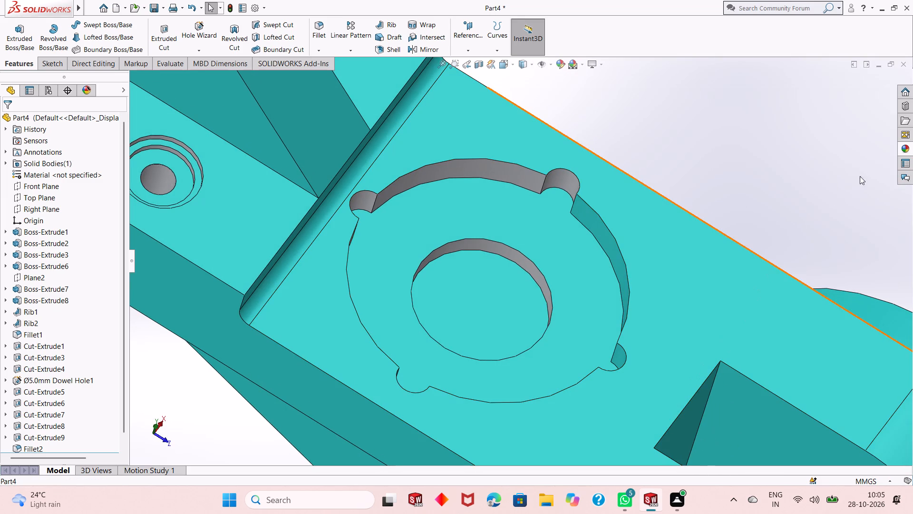
pyautogui.click(902, 148)
pyautogui.moveTo(766, 343); pyautogui.dragTo(653, 278)
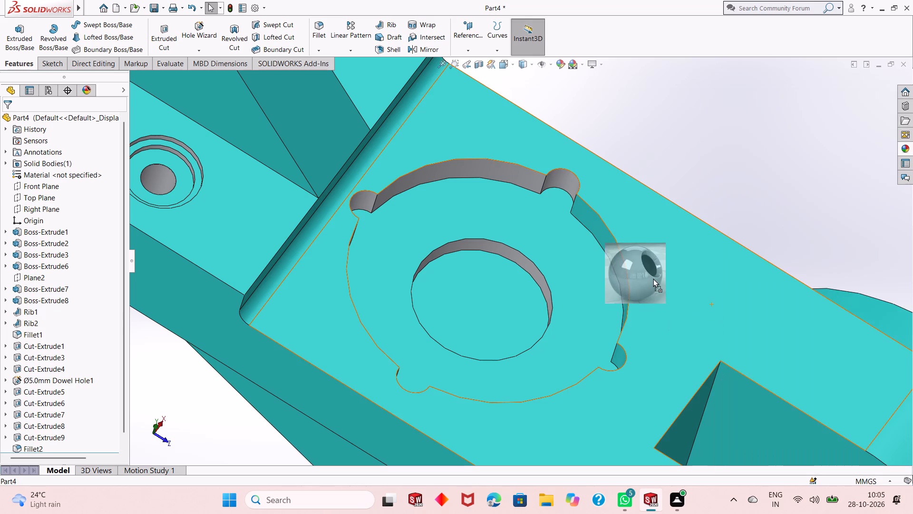
pyautogui.moveTo(653, 278); pyautogui.dragTo(624, 274)
pyautogui.click(624, 274)
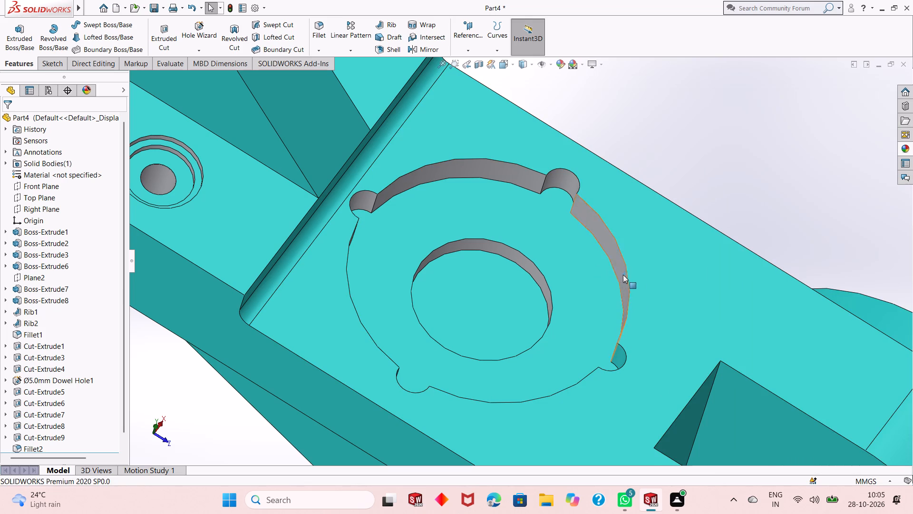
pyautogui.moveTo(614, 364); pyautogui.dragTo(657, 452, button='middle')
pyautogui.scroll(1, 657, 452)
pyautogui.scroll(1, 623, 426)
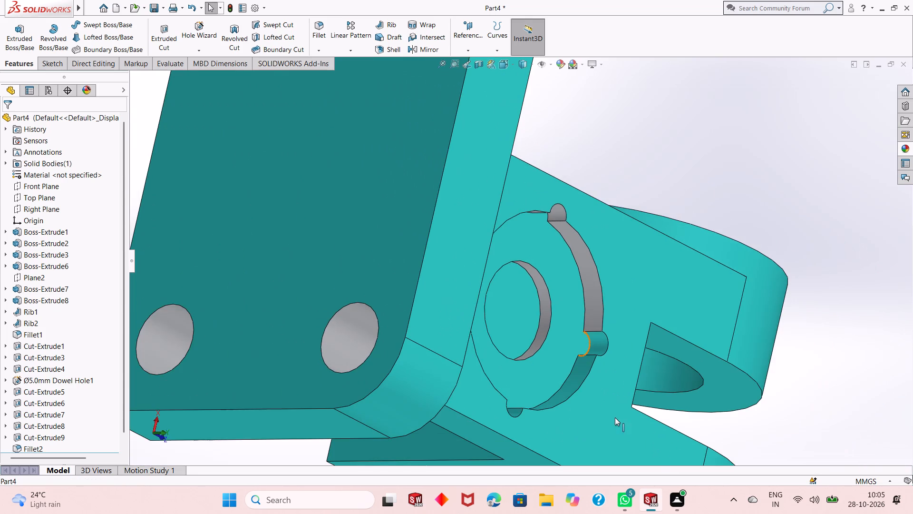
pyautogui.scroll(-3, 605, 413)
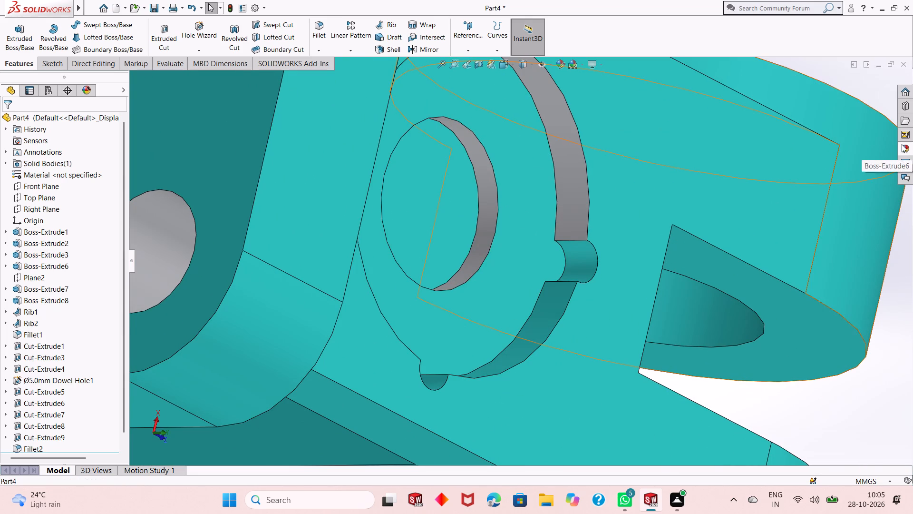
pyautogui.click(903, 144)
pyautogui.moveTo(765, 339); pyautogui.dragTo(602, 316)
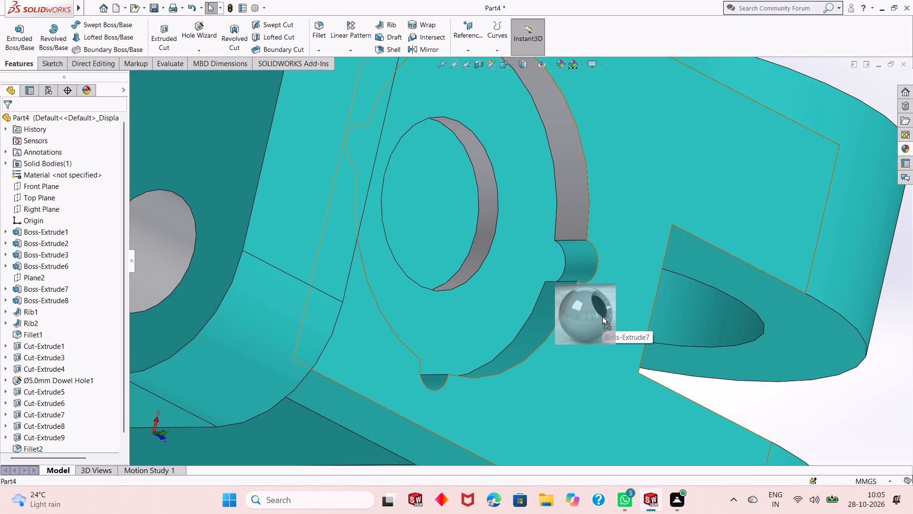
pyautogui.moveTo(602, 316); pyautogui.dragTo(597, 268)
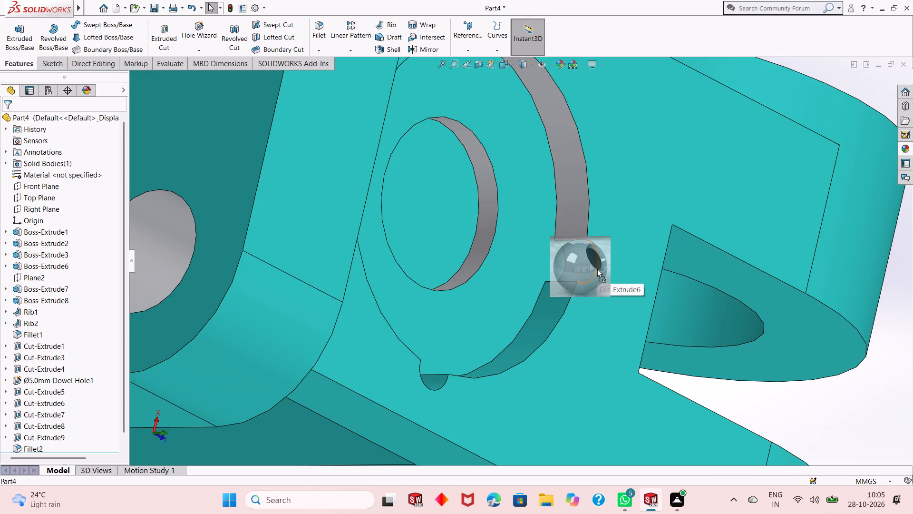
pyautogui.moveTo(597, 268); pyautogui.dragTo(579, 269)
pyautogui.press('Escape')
# Apply polished aluminum to the pocket's rounded notch face nearest the slotted cylinder.
pyautogui.scroll(2, 574, 317)
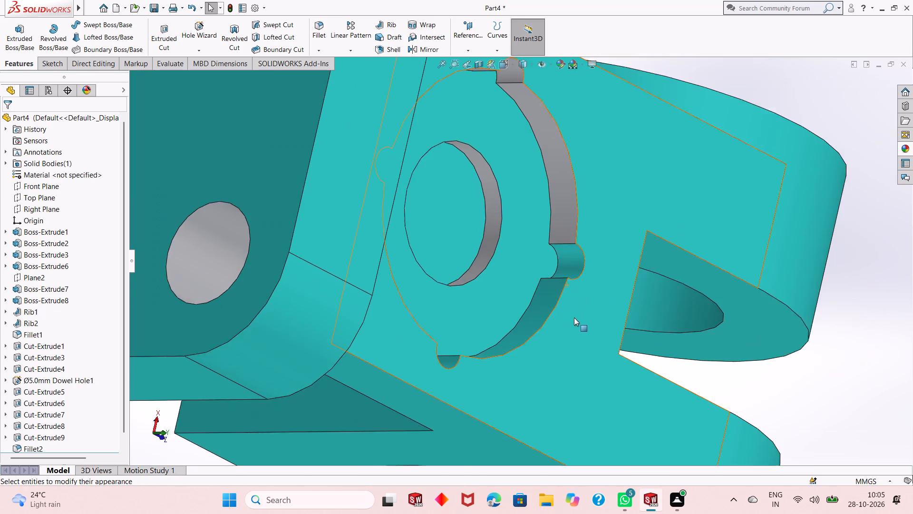
pyautogui.scroll(2, 574, 317)
pyautogui.scroll(-3, 527, 229)
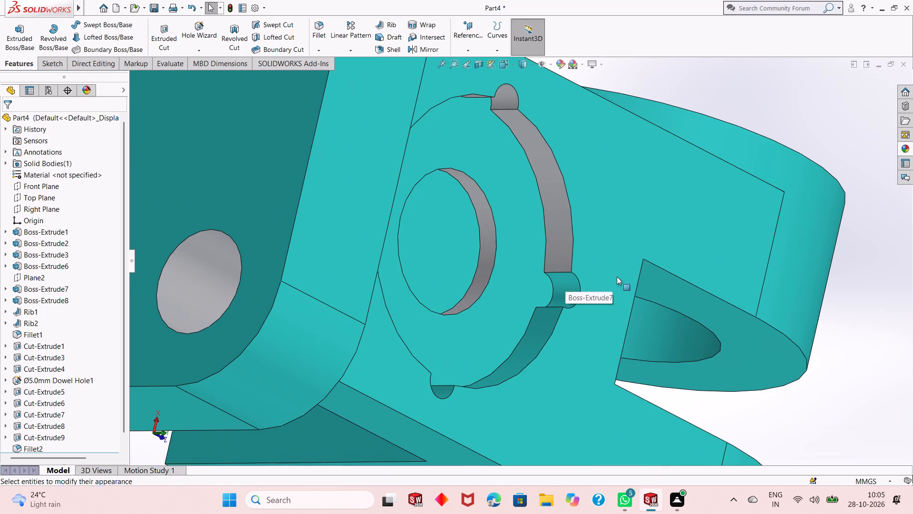
pyautogui.click(912, 151)
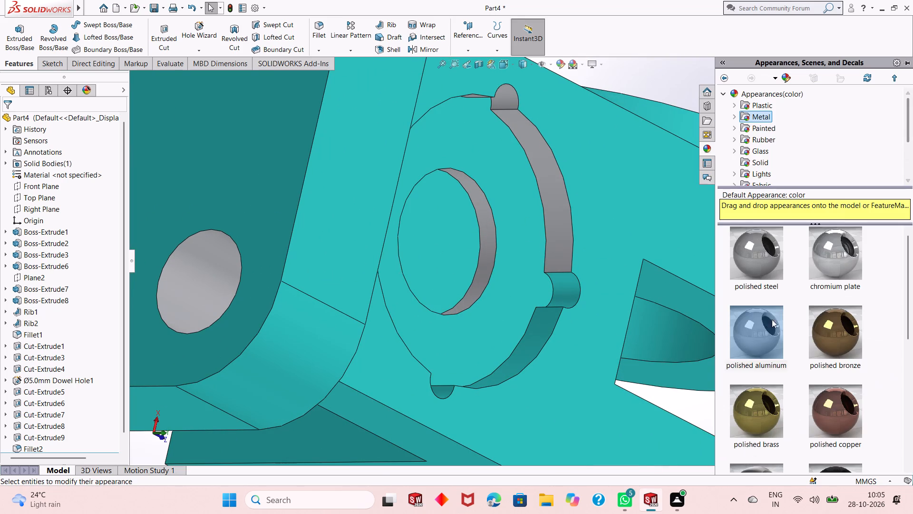
pyautogui.moveTo(766, 328); pyautogui.dragTo(561, 288)
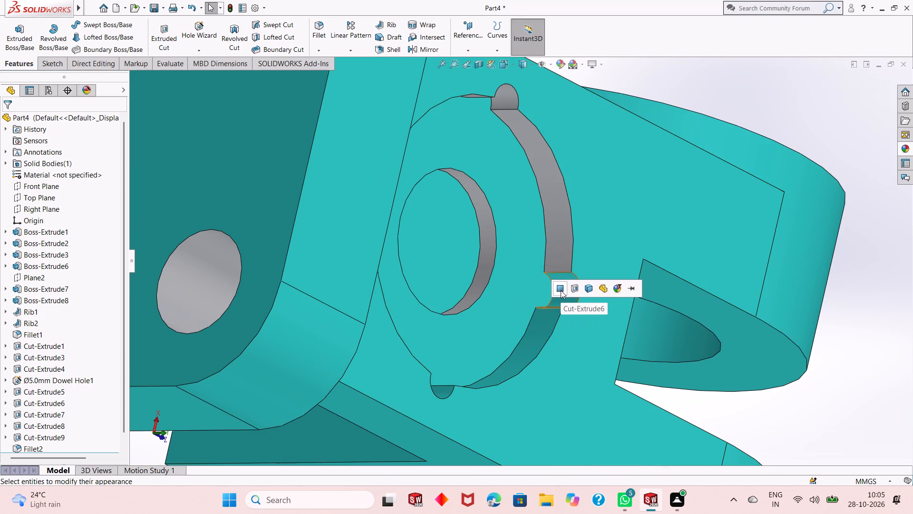
pyautogui.click(561, 290)
# Apply polished aluminum to the pocket's arc wall between the slotted-cylinder-side and near-edge notches, and to the near-edge notch.
pyautogui.click(908, 148)
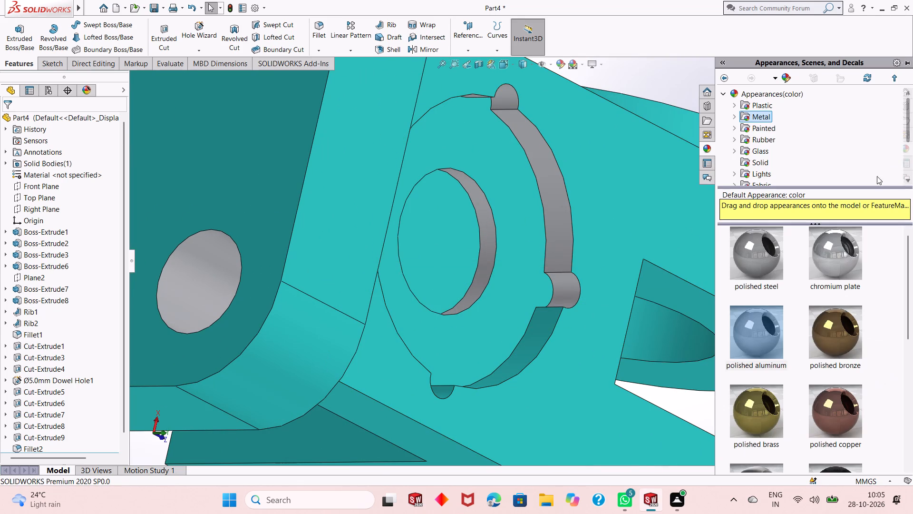
pyautogui.moveTo(777, 339); pyautogui.dragTo(549, 340)
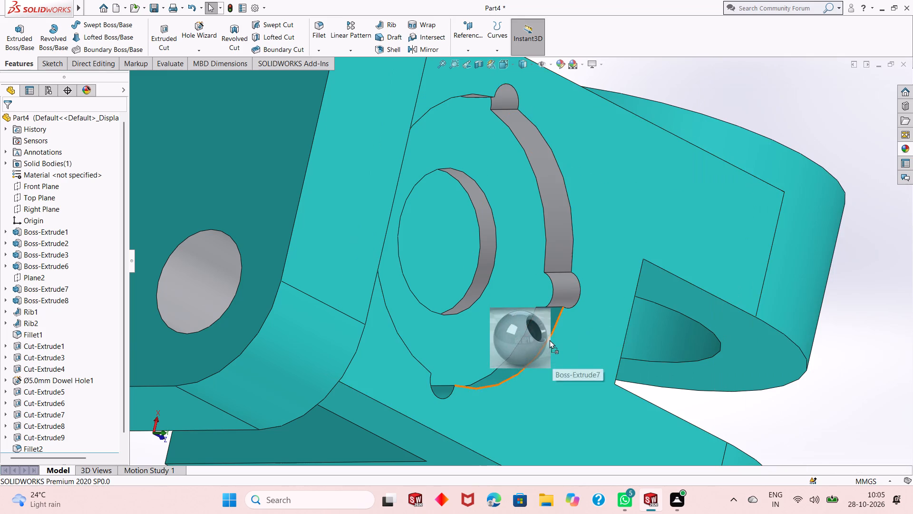
pyautogui.moveTo(549, 340); pyautogui.dragTo(549, 340)
pyautogui.press('Escape')
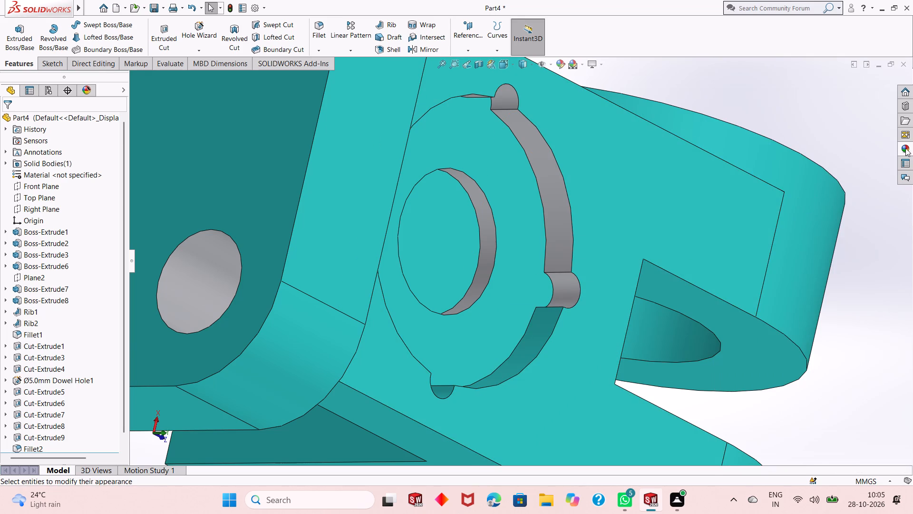
pyautogui.click(906, 148)
pyautogui.moveTo(752, 332); pyautogui.dragTo(524, 340)
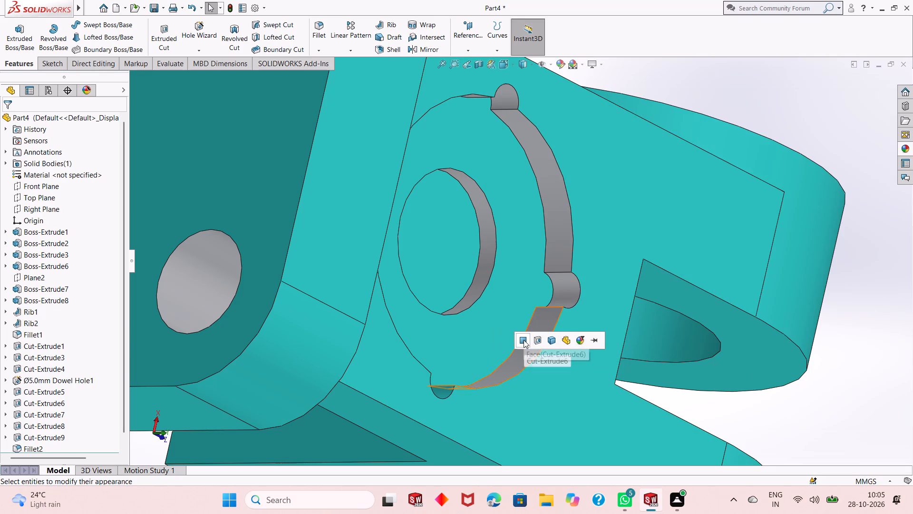
pyautogui.click(524, 340)
pyautogui.scroll(-3, 425, 415)
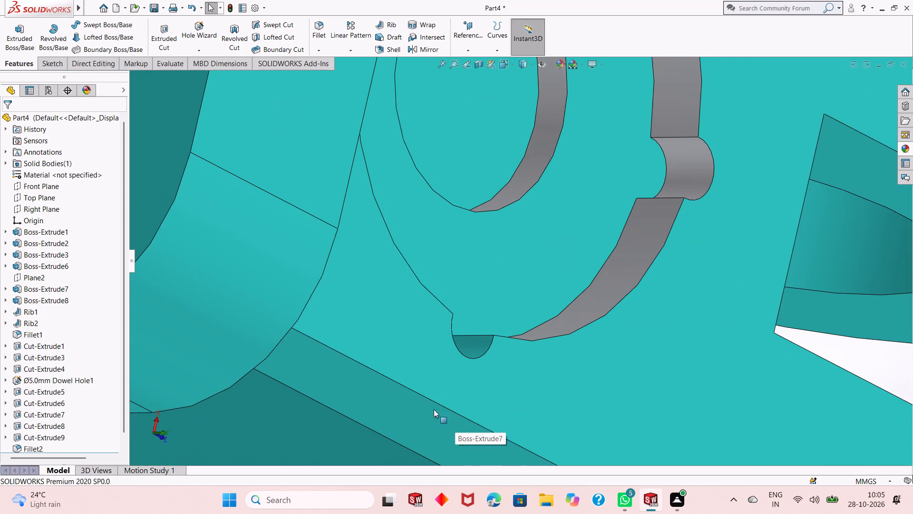
pyautogui.click(906, 149)
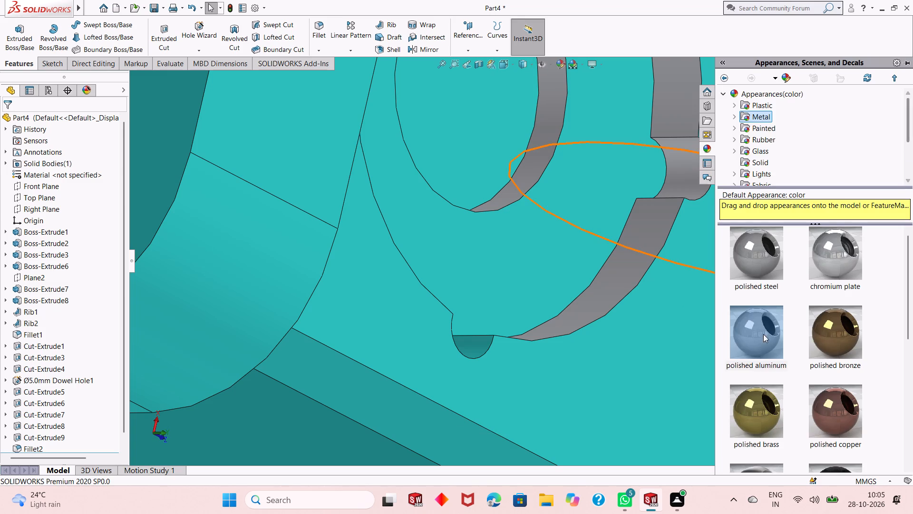
pyautogui.moveTo(758, 342); pyautogui.dragTo(481, 344)
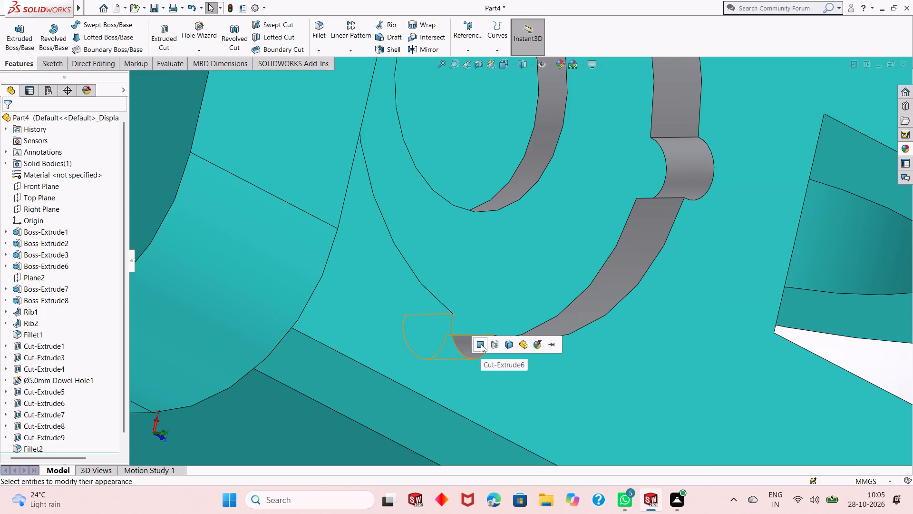
pyautogui.click(481, 344)
# Inspect the pocket's arc walls, notches and inner circular recess from several angles for faces lacking polished aluminum.
pyautogui.scroll(2, 548, 349)
pyautogui.moveTo(555, 323); pyautogui.dragTo(534, 270, button='middle')
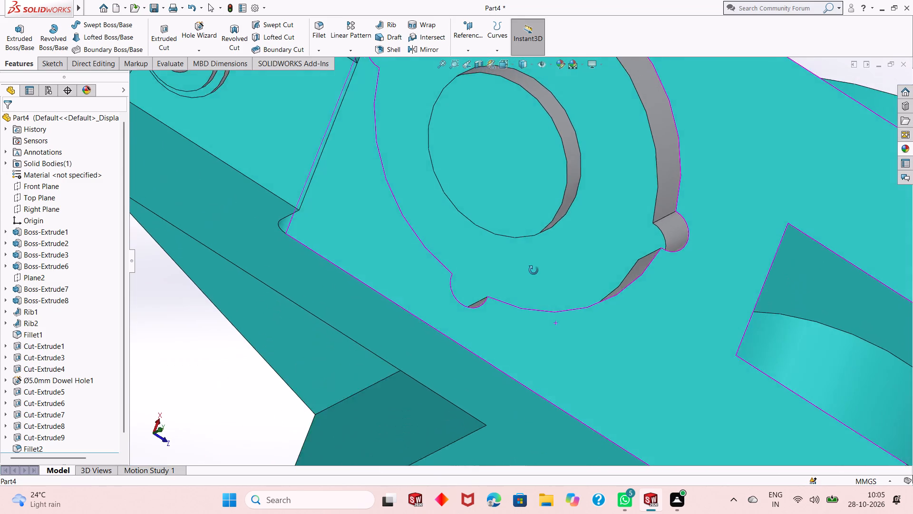
pyautogui.moveTo(534, 270); pyautogui.dragTo(523, 148, button='middle')
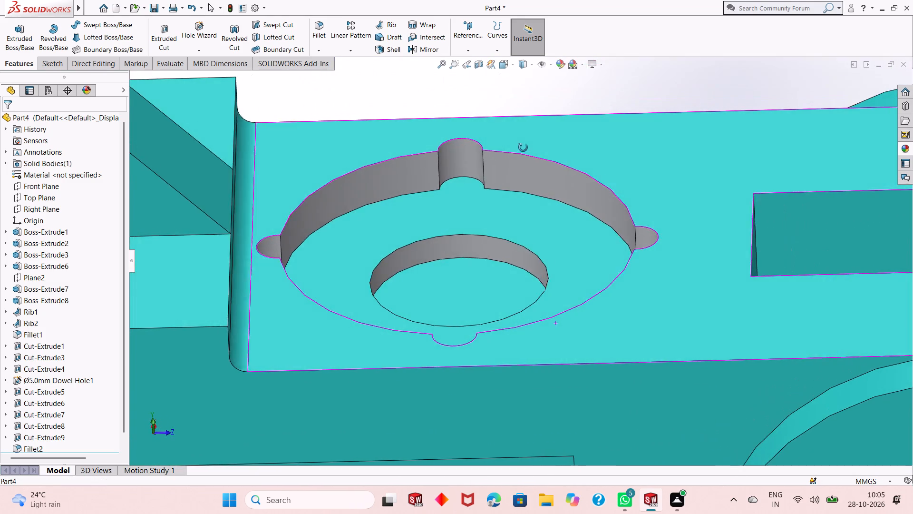
pyautogui.moveTo(523, 148); pyautogui.dragTo(597, 317, button='middle')
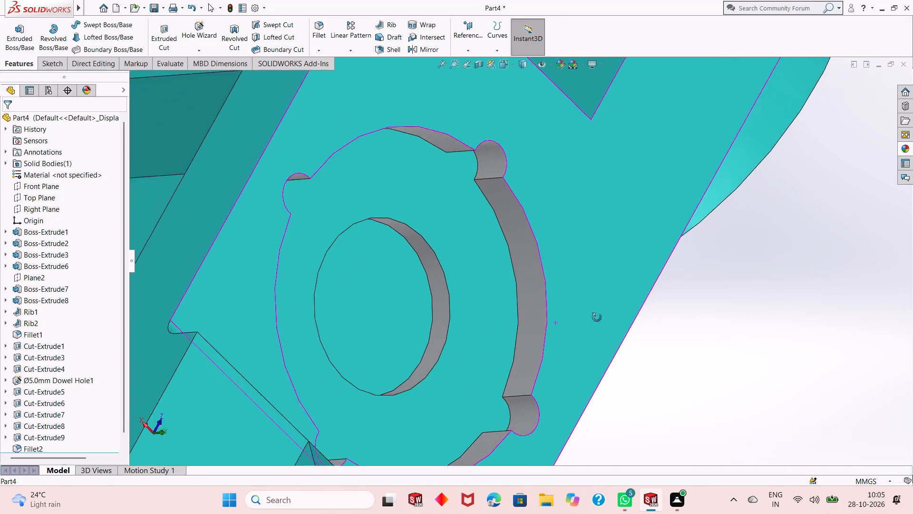
pyautogui.moveTo(597, 317); pyautogui.dragTo(488, 198, button='middle')
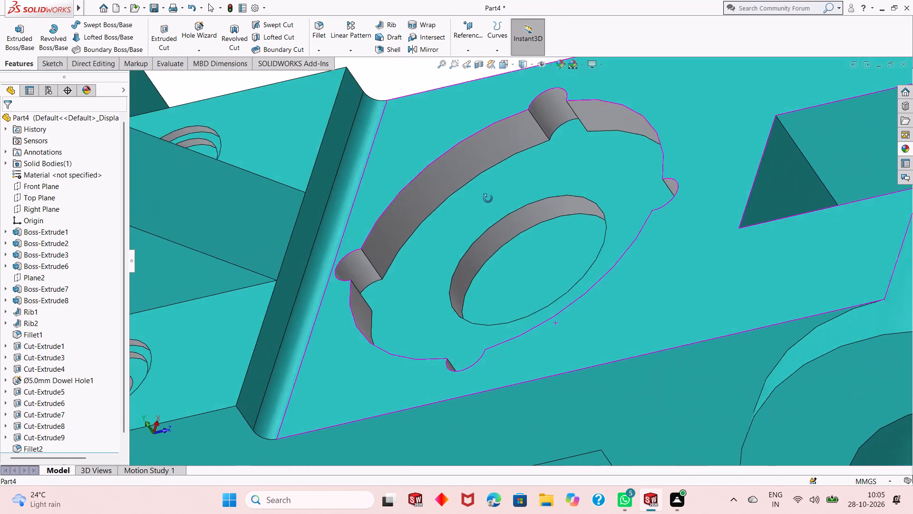
pyautogui.moveTo(488, 198); pyautogui.dragTo(455, 167, button='middle')
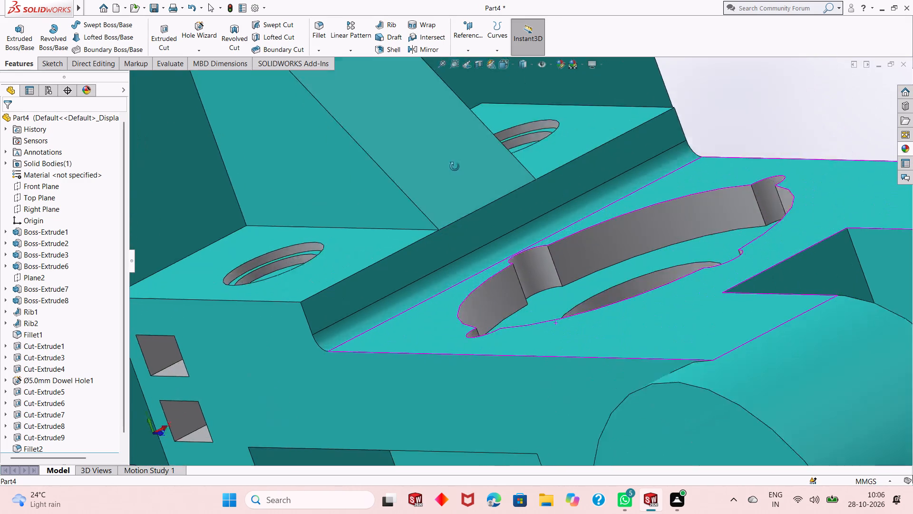
pyautogui.moveTo(455, 167); pyautogui.dragTo(495, 231, button='middle')
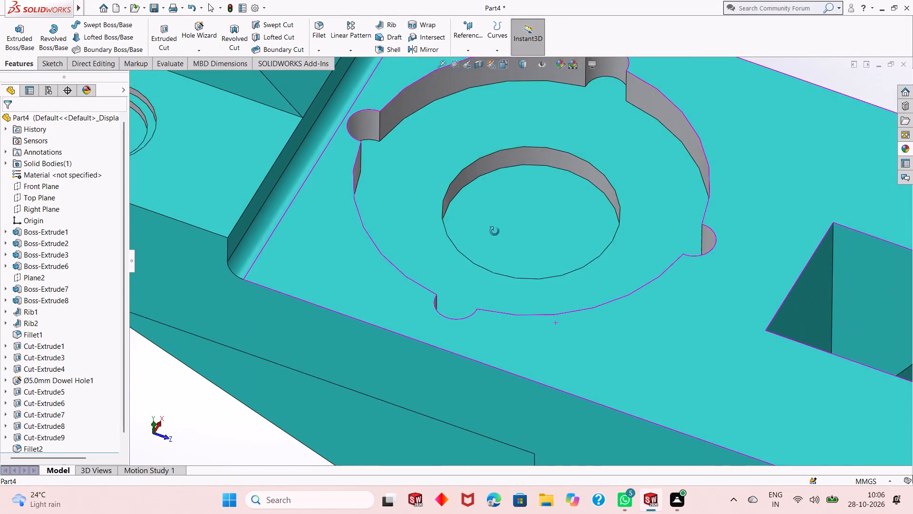
pyautogui.moveTo(495, 231); pyautogui.dragTo(497, 212, button='middle')
pyautogui.press('Escape')
pyautogui.scroll(2, 525, 281)
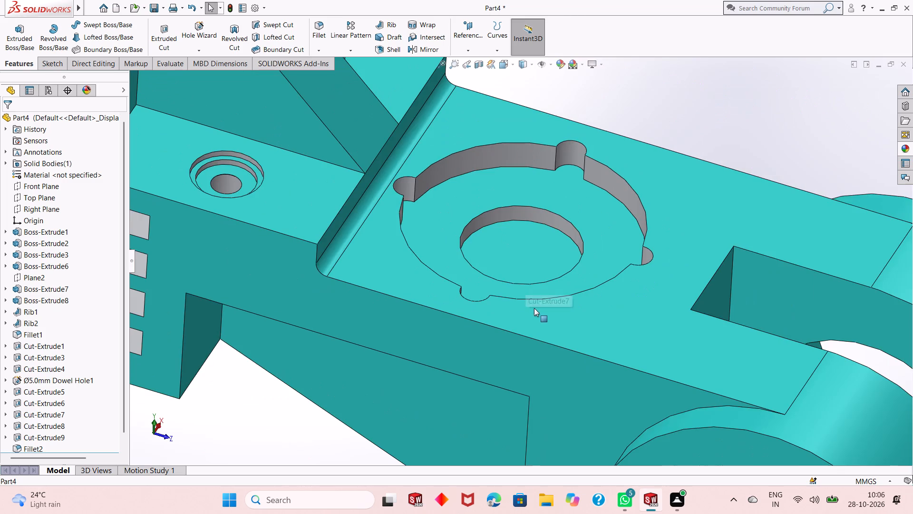
pyautogui.scroll(2, 535, 312)
# Apply polished aluminum to the entire cut feature that forms the bore through both lugs of the slotted cylinder.
pyautogui.moveTo(549, 303); pyautogui.dragTo(575, 230, button='middle')
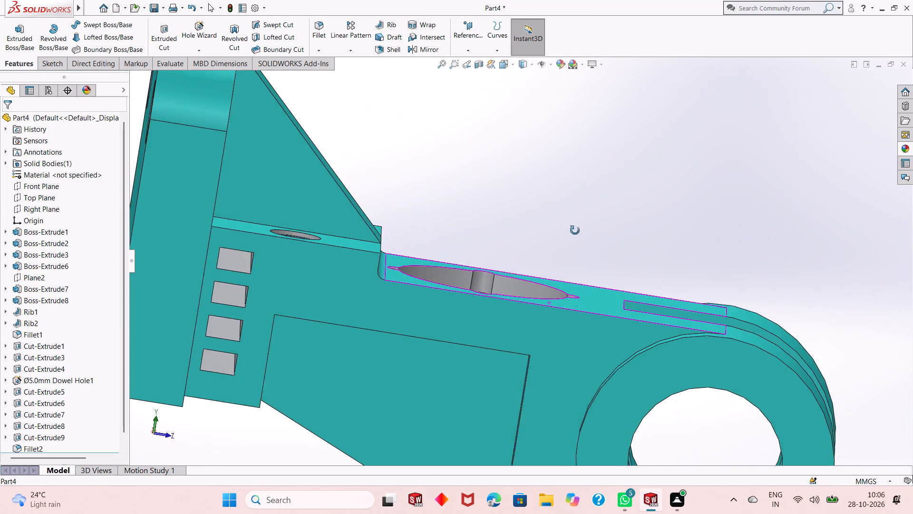
pyautogui.moveTo(575, 230); pyautogui.dragTo(553, 262, button='middle')
pyautogui.scroll(1, 599, 330)
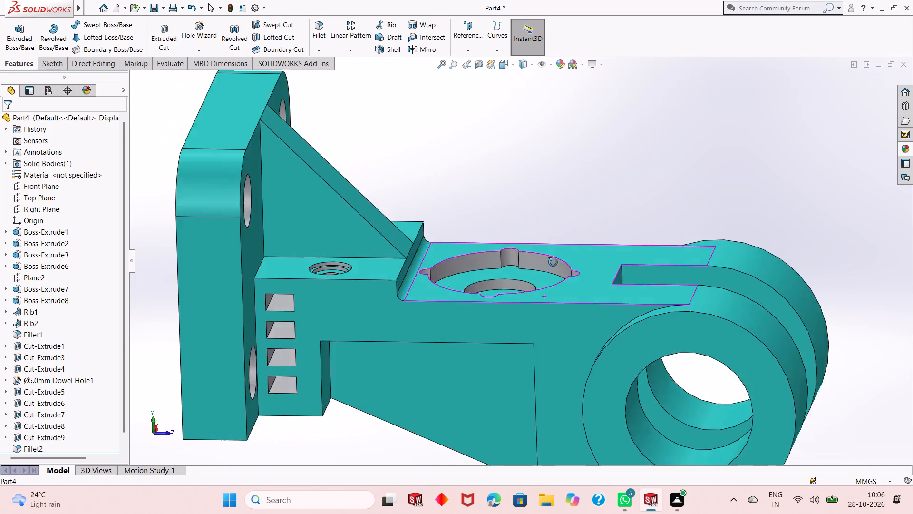
pyautogui.moveTo(553, 262); pyautogui.dragTo(532, 302, button='middle')
pyautogui.scroll(1, 546, 354)
pyautogui.scroll(-2, 686, 461)
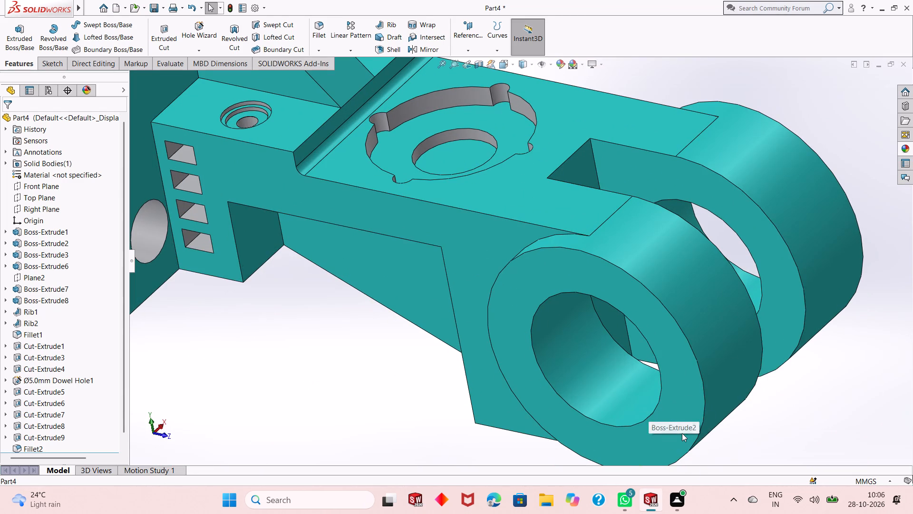
pyautogui.click(902, 148)
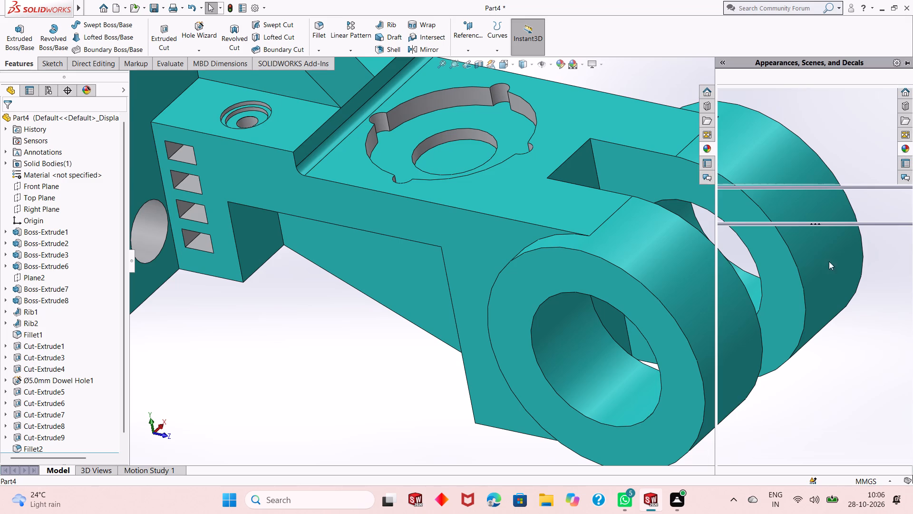
pyautogui.moveTo(771, 318); pyautogui.dragTo(602, 362)
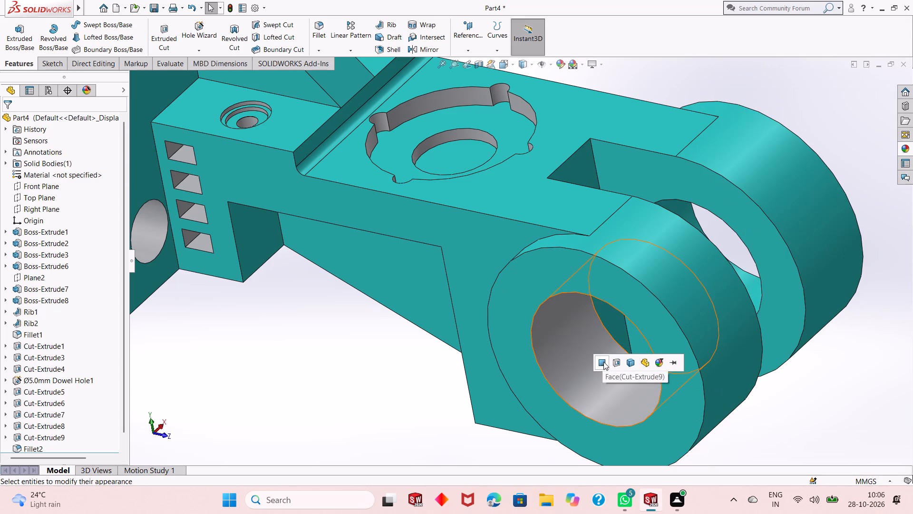
pyautogui.click(618, 360)
# Examine the coloured bracket's plate, block, pocket and both slotted-cylinder lugs from several angles.
pyautogui.scroll(1, 699, 395)
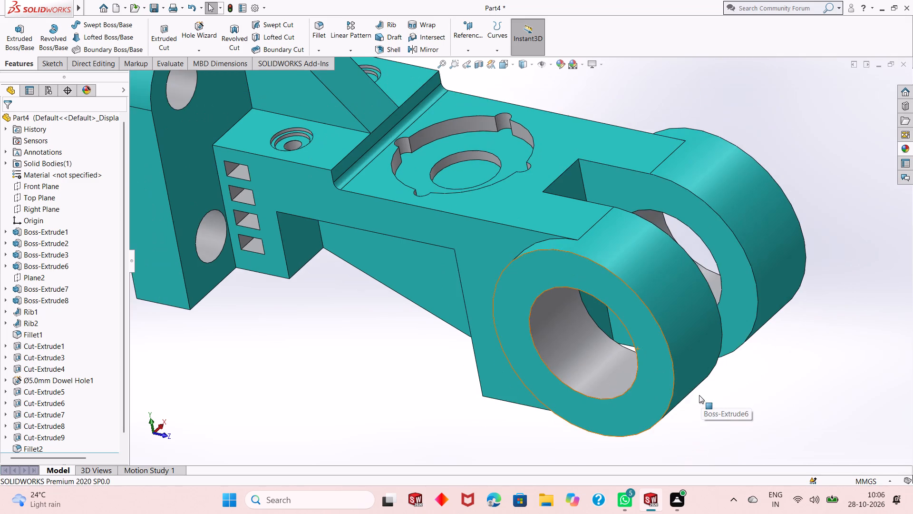
pyautogui.moveTo(704, 395); pyautogui.dragTo(669, 369, button='middle')
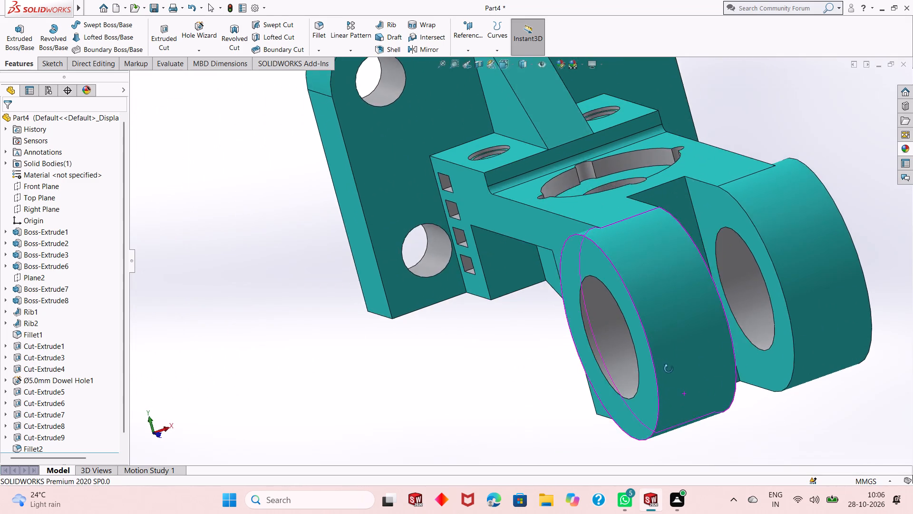
pyautogui.moveTo(669, 369); pyautogui.dragTo(675, 369, button='middle')
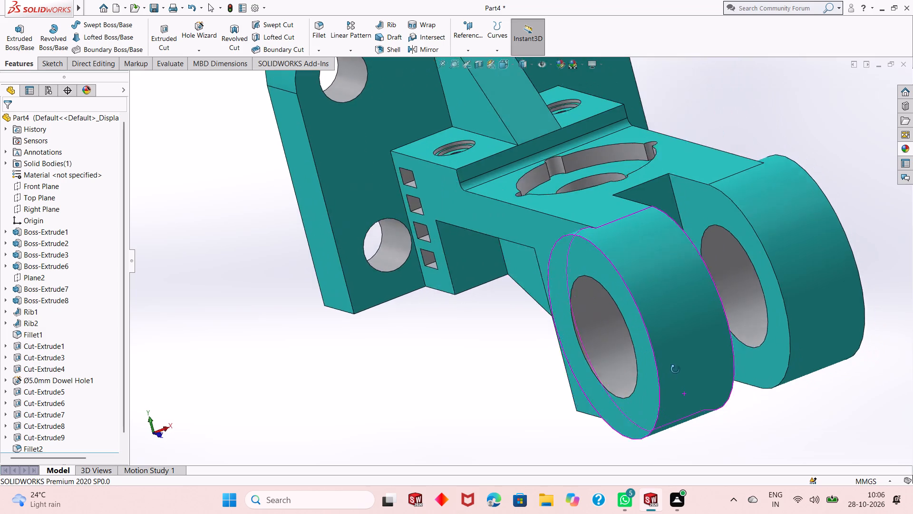
pyautogui.moveTo(675, 369); pyautogui.dragTo(722, 359, button='middle')
pyautogui.scroll(2, 559, 343)
pyautogui.moveTo(537, 310); pyautogui.dragTo(521, 324, button='middle')
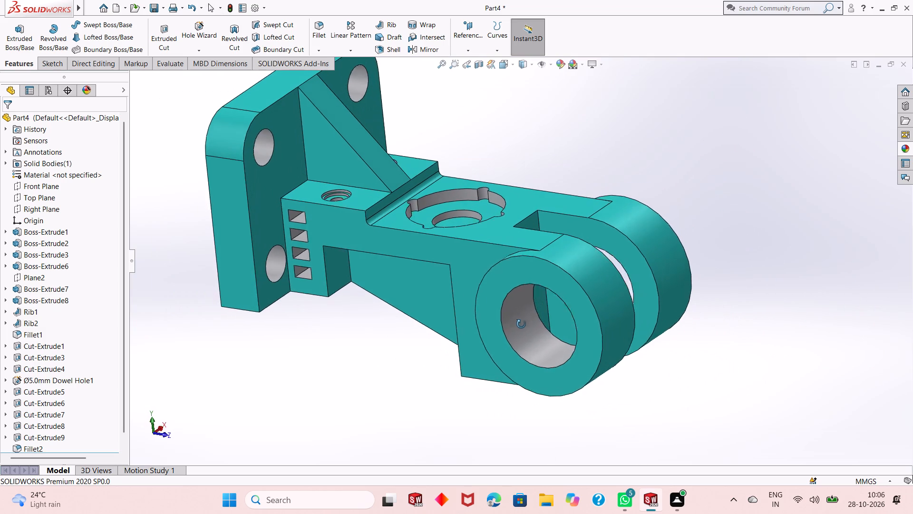
pyautogui.moveTo(521, 324); pyautogui.dragTo(490, 349, button='middle')
pyautogui.scroll(2, 487, 335)
pyautogui.scroll(-2, 392, 102)
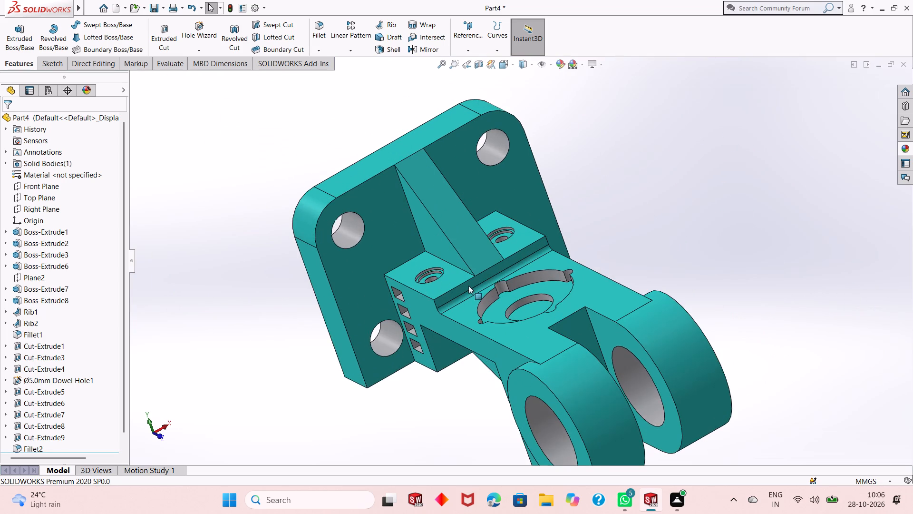
pyautogui.scroll(1, 468, 290)
pyautogui.moveTo(465, 312); pyautogui.dragTo(472, 307, button='middle')
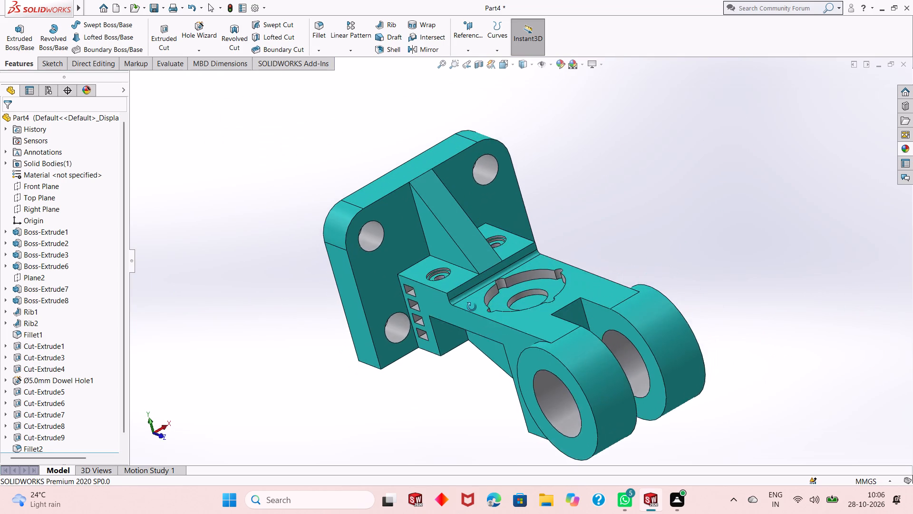
pyautogui.moveTo(472, 307); pyautogui.dragTo(469, 321, button='middle')
pyautogui.scroll(1, 467, 321)
pyautogui.scroll(-1, 480, 289)
pyautogui.moveTo(624, 290); pyautogui.dragTo(630, 278, button='middle')
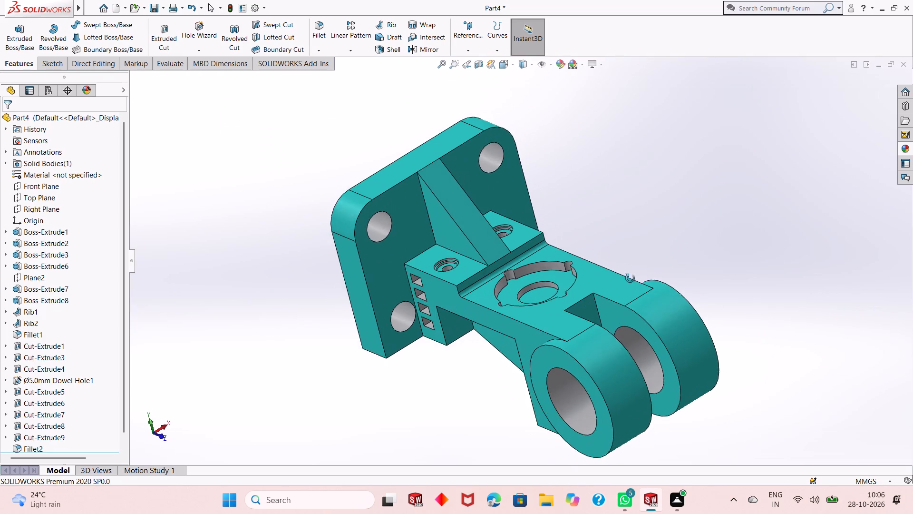
pyautogui.moveTo(630, 278); pyautogui.dragTo(634, 268, button='middle')
pyautogui.scroll(1, 627, 309)
pyautogui.scroll(-1, 637, 329)
pyautogui.press('Escape')
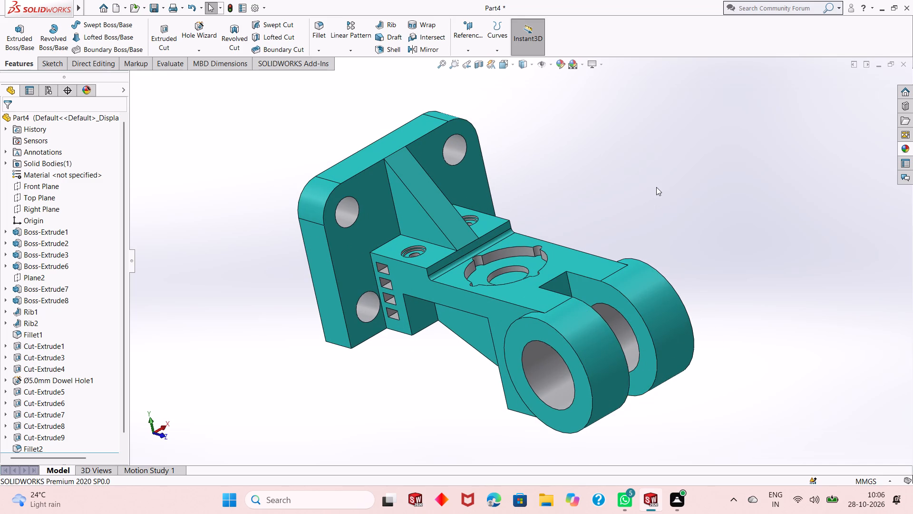
# Save the part in the Dp SolidWorks folder as "Bearing end flange".
pyautogui.hotkey('ctrl', 's')
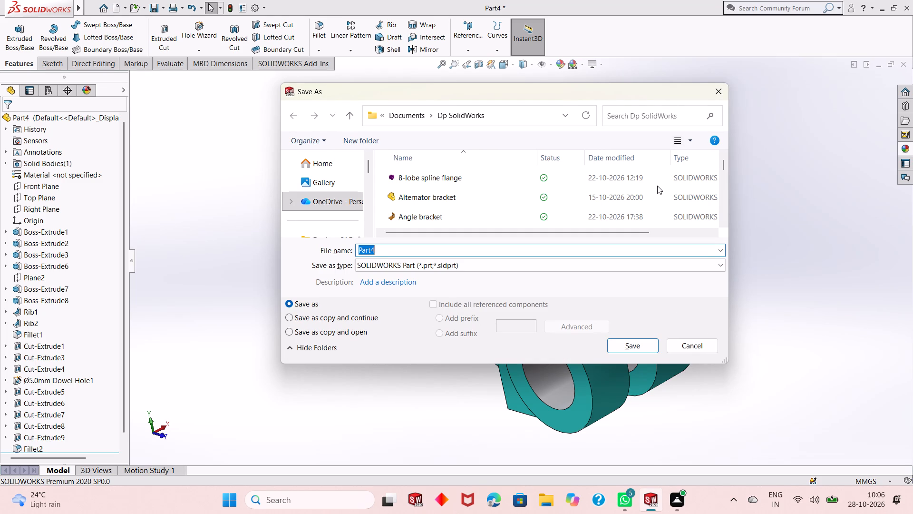
pyautogui.hotkey('shift', 'b')
pyautogui.write('earing')
pyautogui.press('space')
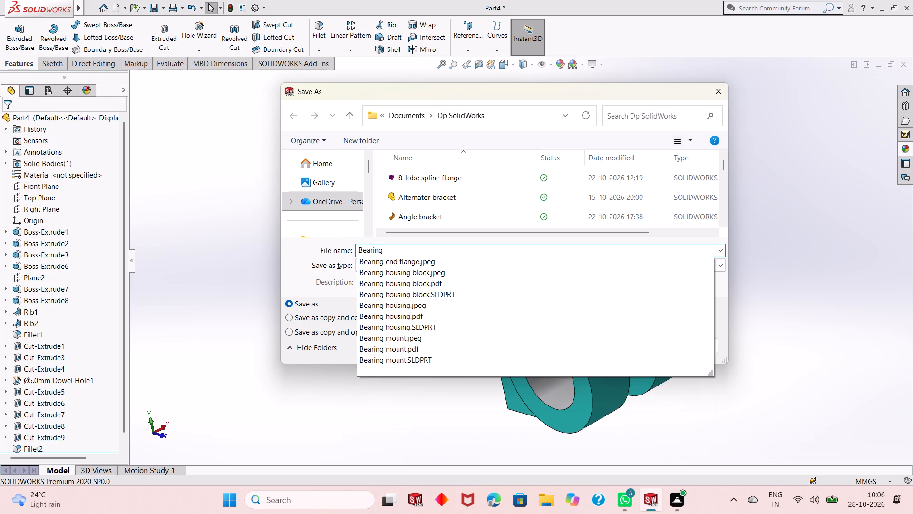
pyautogui.write('end')
pyautogui.press('space')
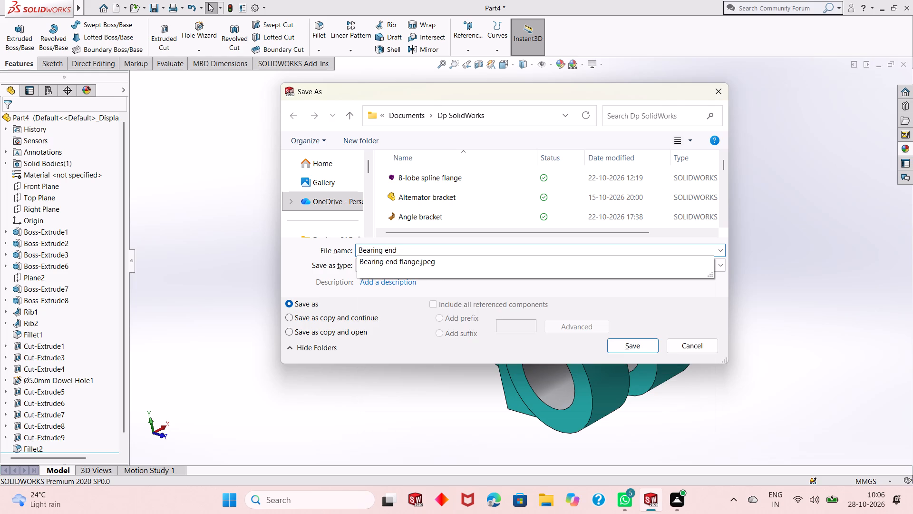
pyautogui.write('flange')
pyautogui.press('Return')
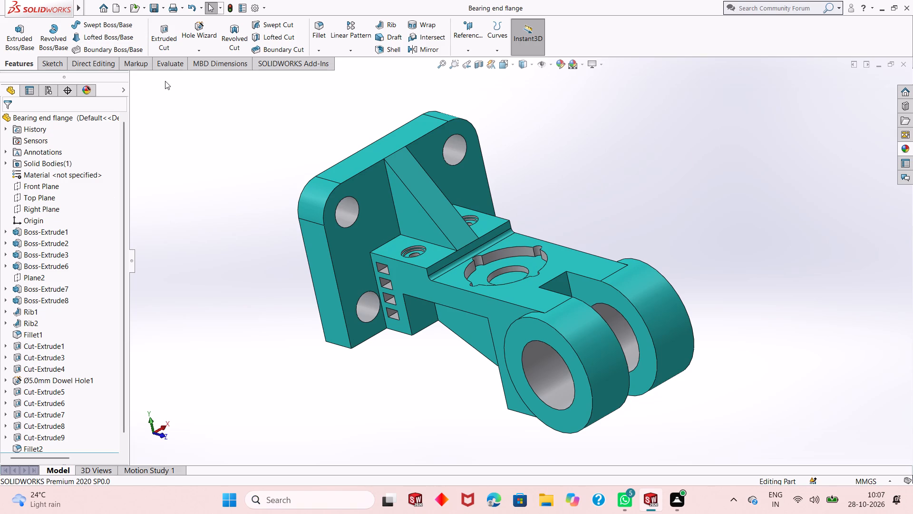
# Save a PDF copy of the part as "Bearing end flange" in the Dp SolidWorks folder.
pyautogui.scroll(-2, 463, 239)
pyautogui.scroll(1, 462, 240)
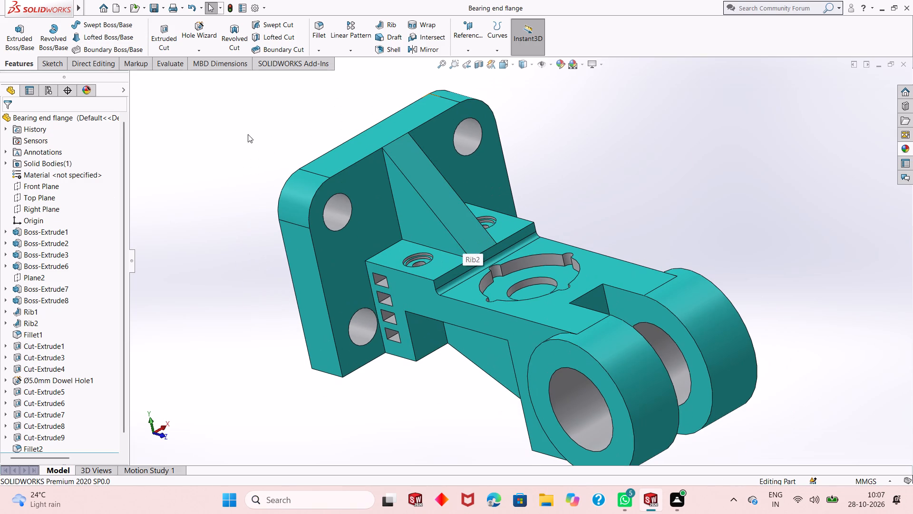
pyautogui.click(164, 10)
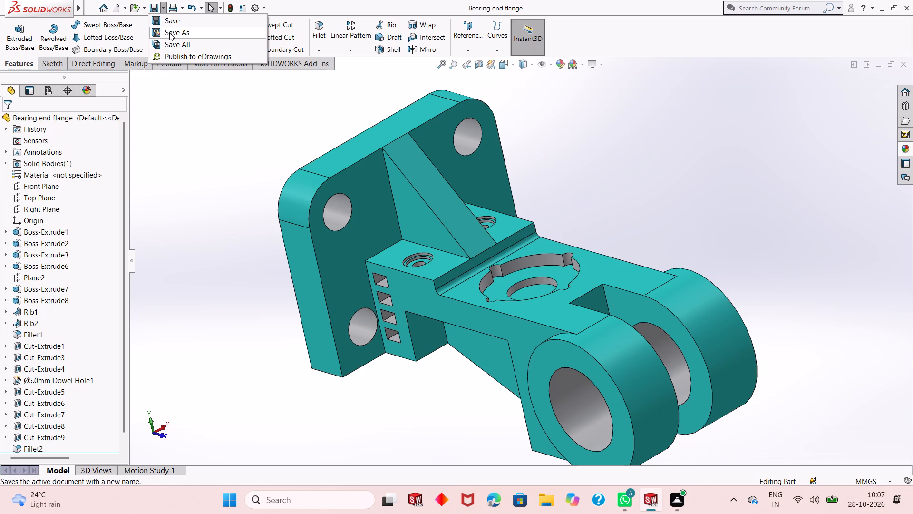
pyautogui.click(169, 32)
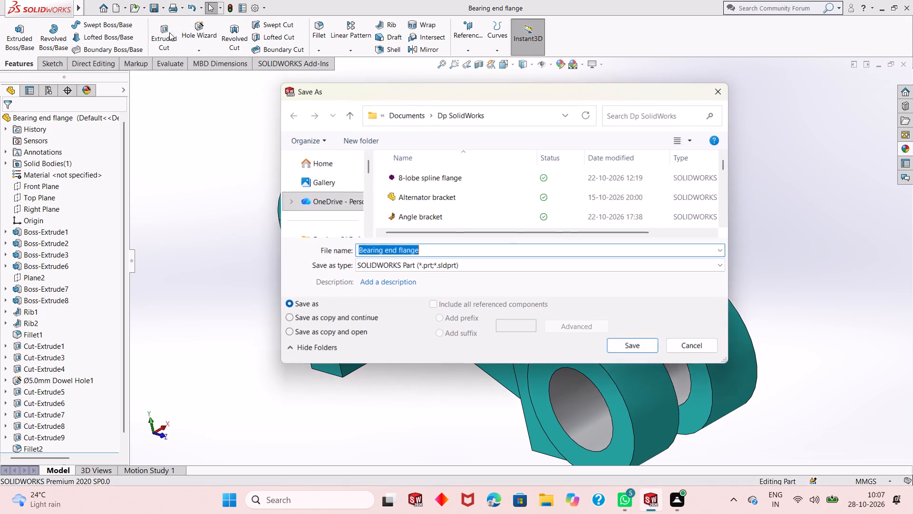
pyautogui.click(465, 267)
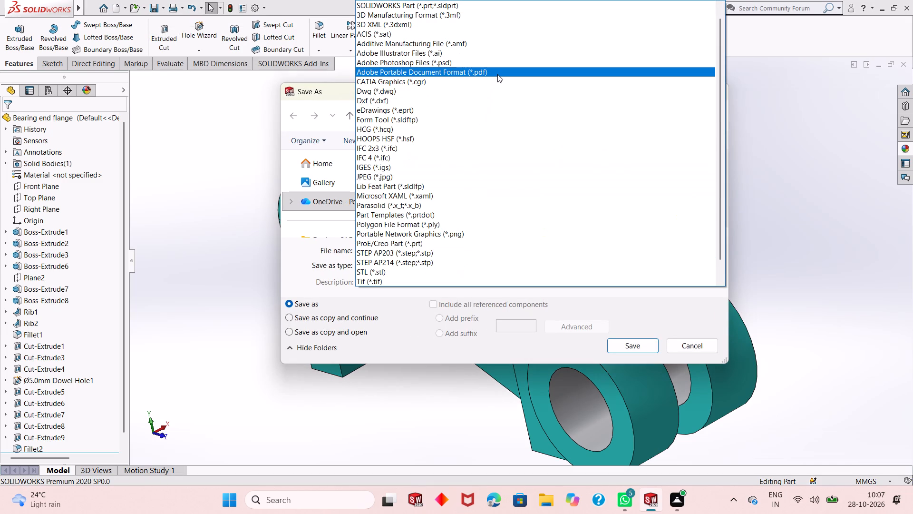
pyautogui.click(498, 74)
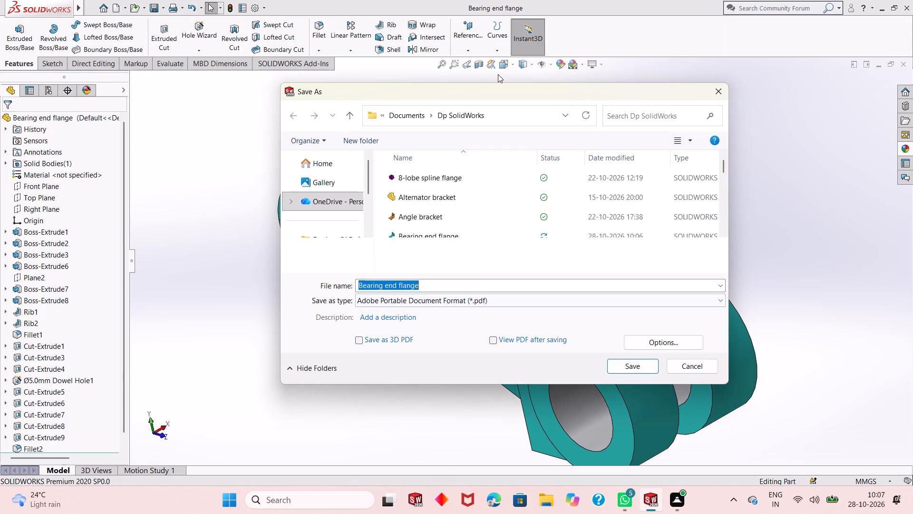
pyautogui.click(643, 370)
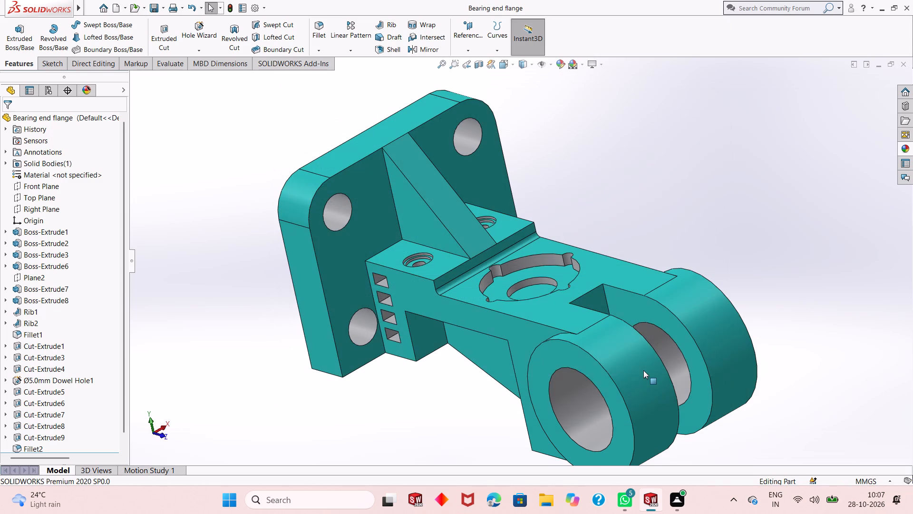